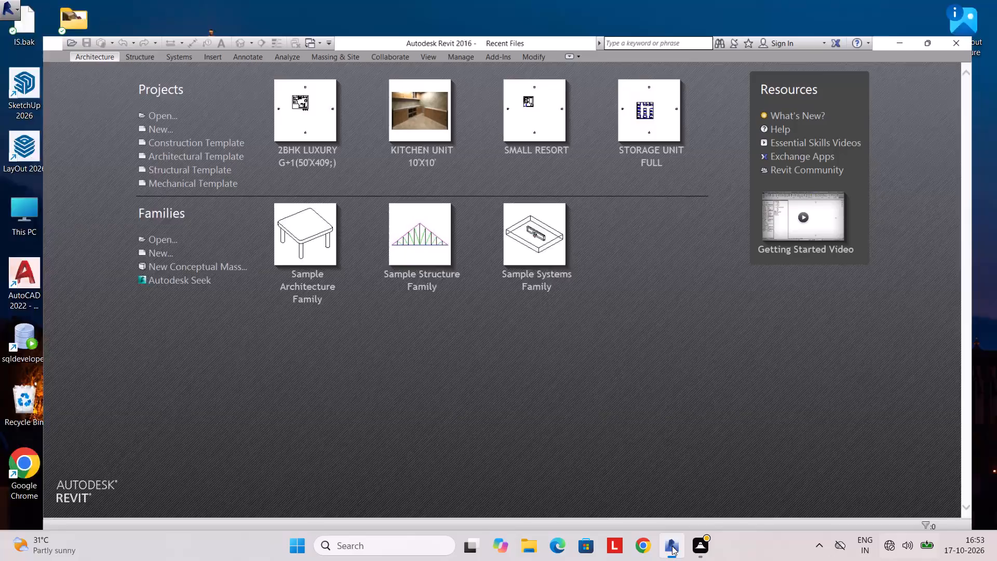
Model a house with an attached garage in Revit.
Create a new project from the default.rte template in the US Imperial folder.
{"action": "left_click", "coordinate": [125, 103]}
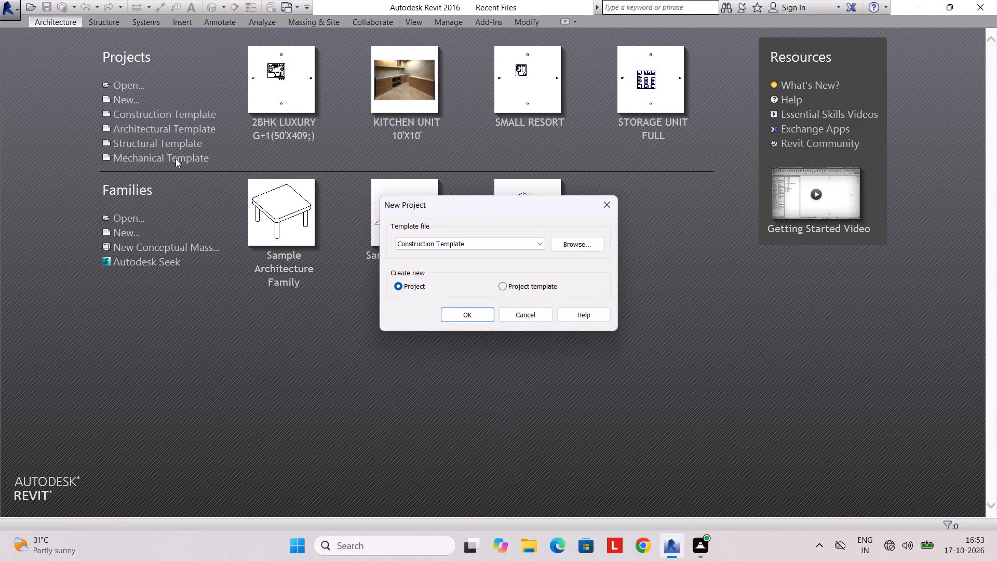
{"action": "left_click", "coordinate": [454, 245]}
{"action": "left_click", "coordinate": [453, 272]}
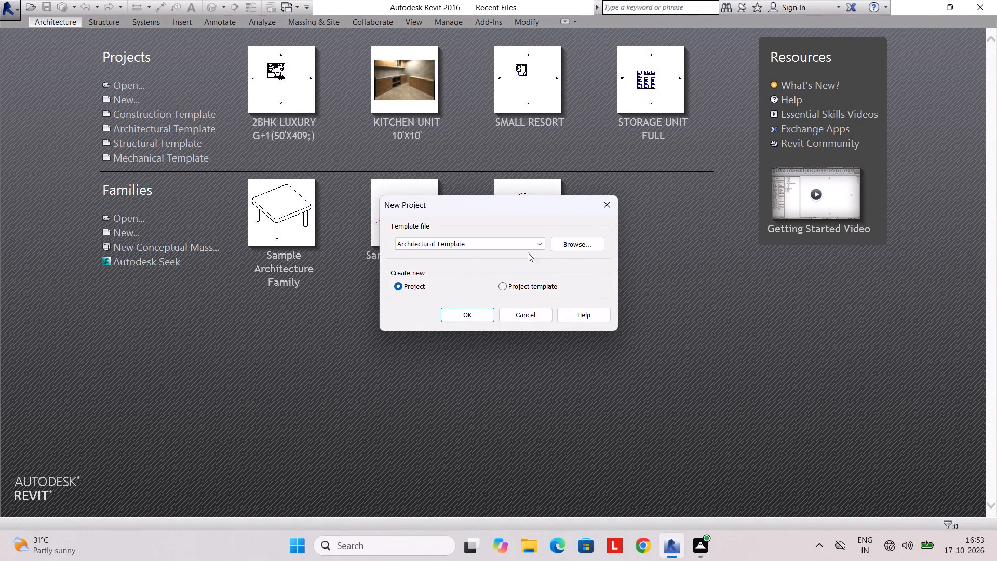
{"action": "left_click", "coordinate": [591, 246]}
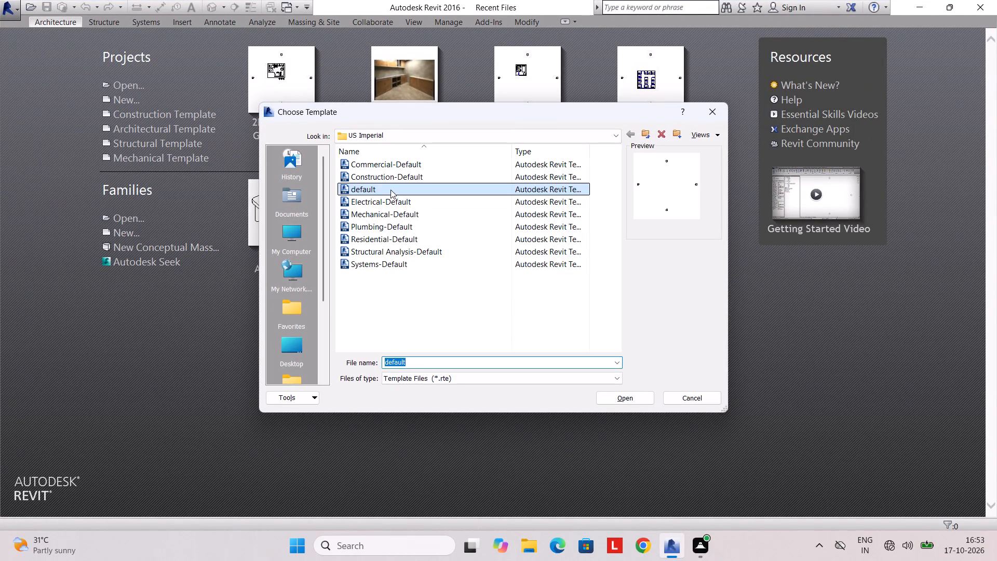
{"action": "left_click", "coordinate": [390, 189]}
{"action": "left_click", "coordinate": [630, 390]}
{"action": "left_click", "coordinate": [628, 391]}
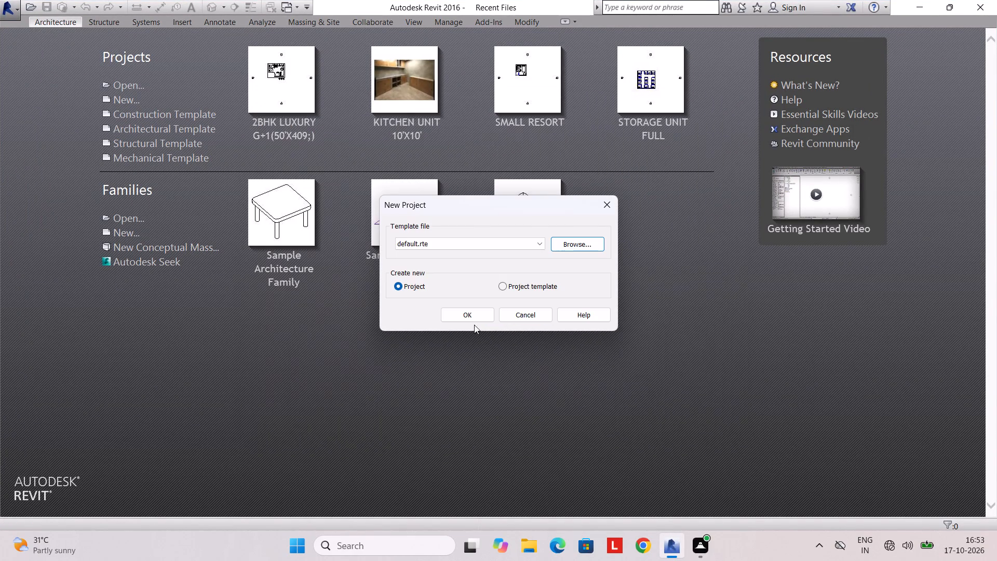
{"action": "left_click", "coordinate": [455, 310]}
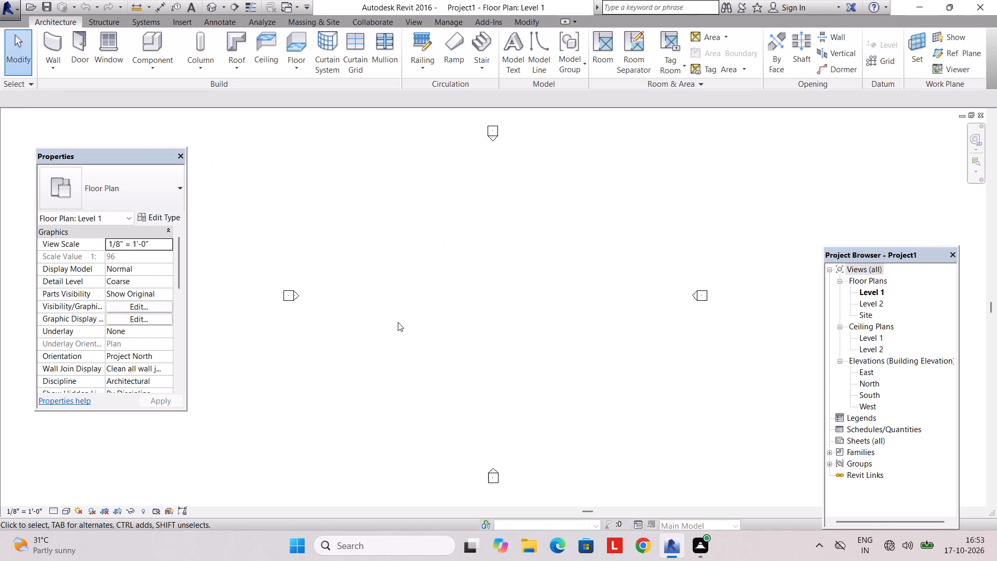
Duplicate the Generic - 8" basic wall type as 9" and set its structure layer thickness to 9".
{"action": "middle_click_drag", "start_coordinate": [446, 287], "coordinate": [440, 298]}
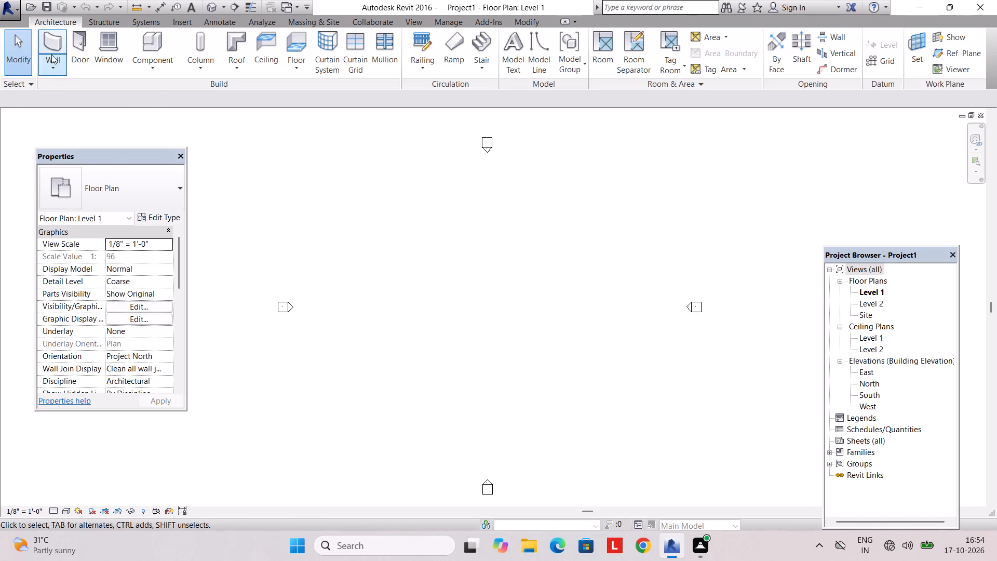
{"action": "left_click", "coordinate": [51, 48]}
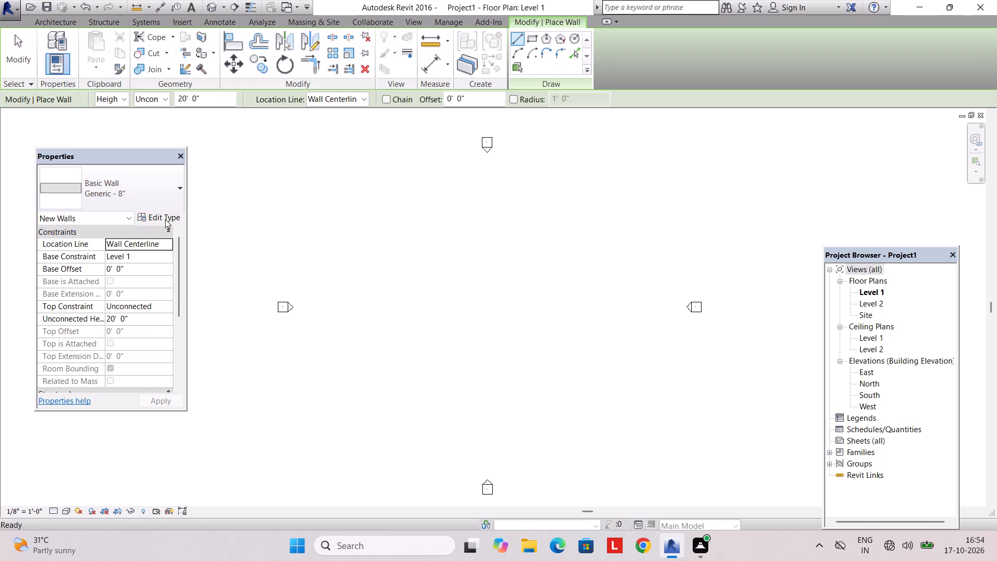
{"action": "left_click", "coordinate": [165, 219]}
{"action": "left_click", "coordinate": [591, 117]}
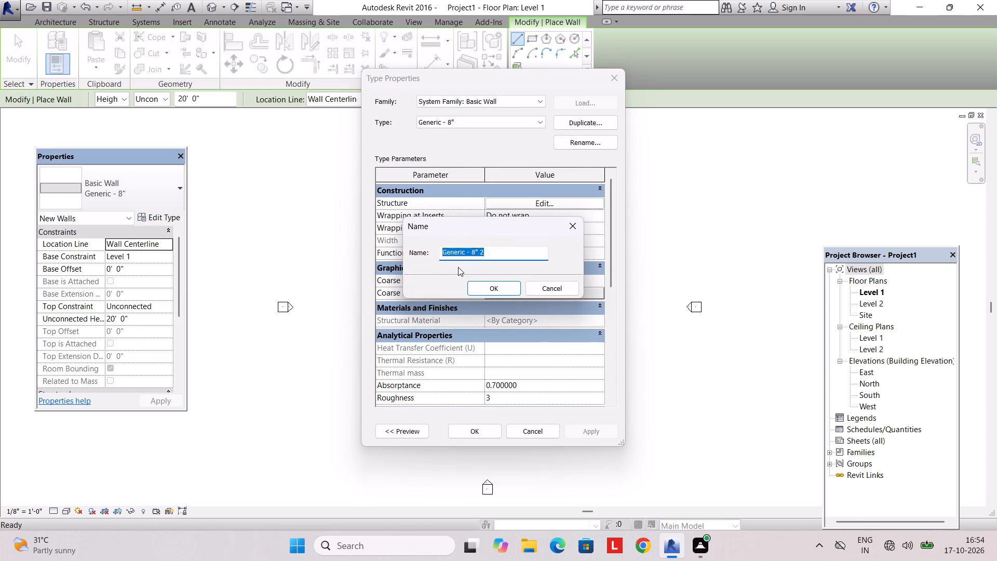
{"action": "type", "text": "9\""}
{"action": "key", "text": "Return"}
{"action": "left_click", "coordinate": [563, 206]}
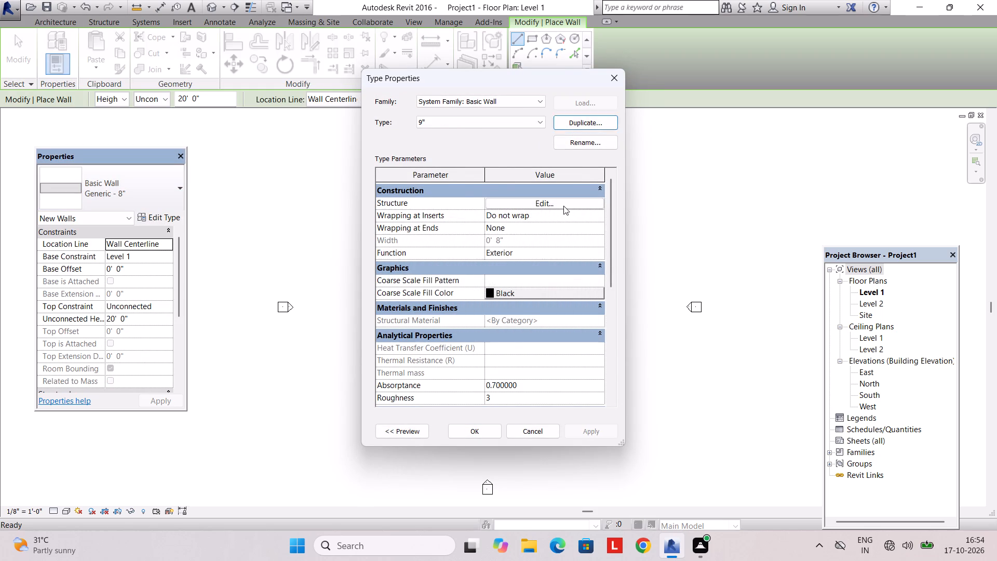
{"action": "left_click", "coordinate": [518, 212]}
{"action": "type", "text": "9\""}
{"action": "key", "text": "Return"}
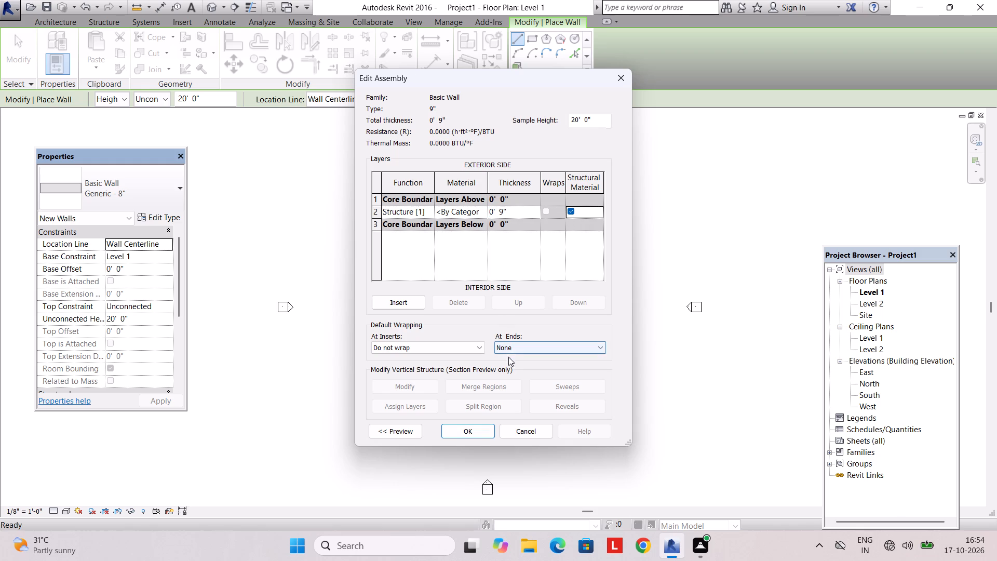
{"action": "left_click", "coordinate": [473, 432]}
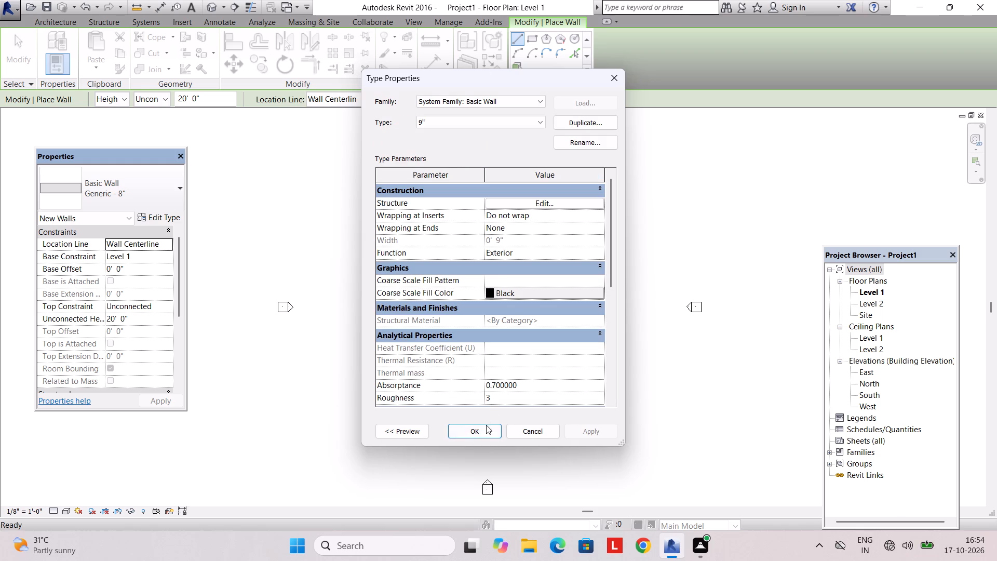
{"action": "left_click", "coordinate": [486, 425]}
Draw a rectangle of 9" walls between the elevation markers and size it 40' wide by 52' long.
{"action": "left_click", "coordinate": [528, 33]}
{"action": "left_click", "coordinate": [393, 221]}
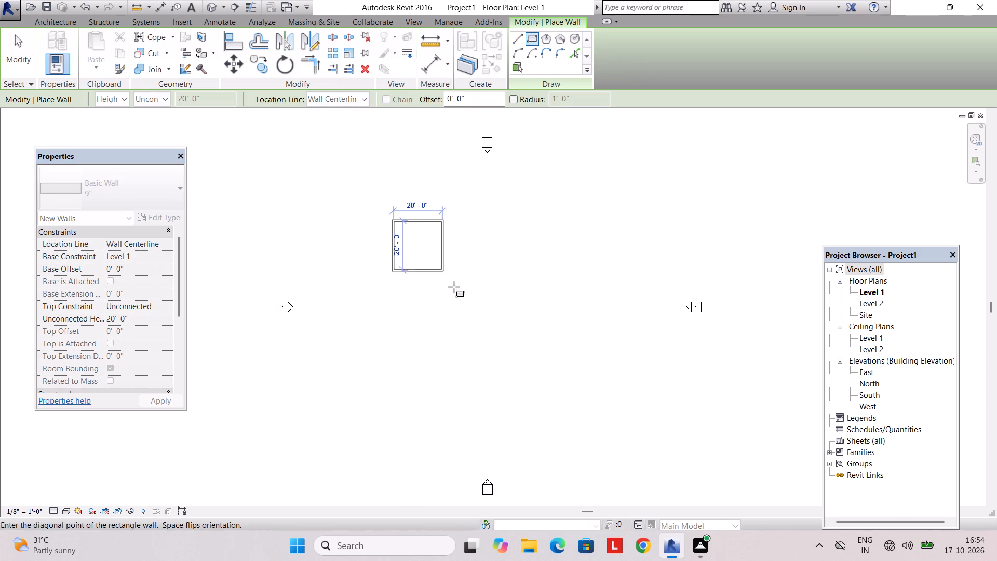
{"action": "left_click", "coordinate": [515, 381]}
{"action": "left_click", "coordinate": [550, 299]}
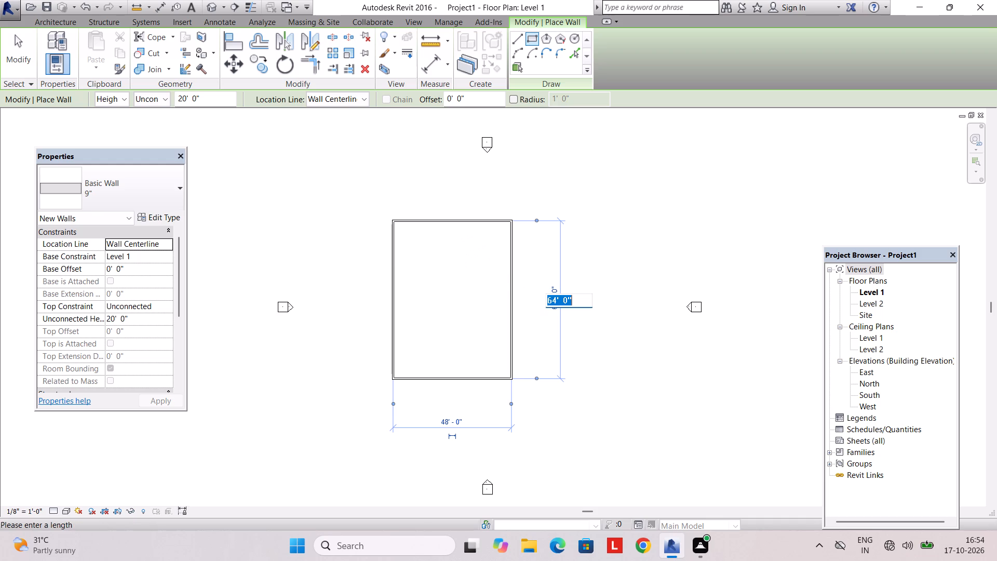
{"action": "type", "text": "52'"}
{"action": "key", "text": "Return"}
{"action": "left_click", "coordinate": [442, 425]}
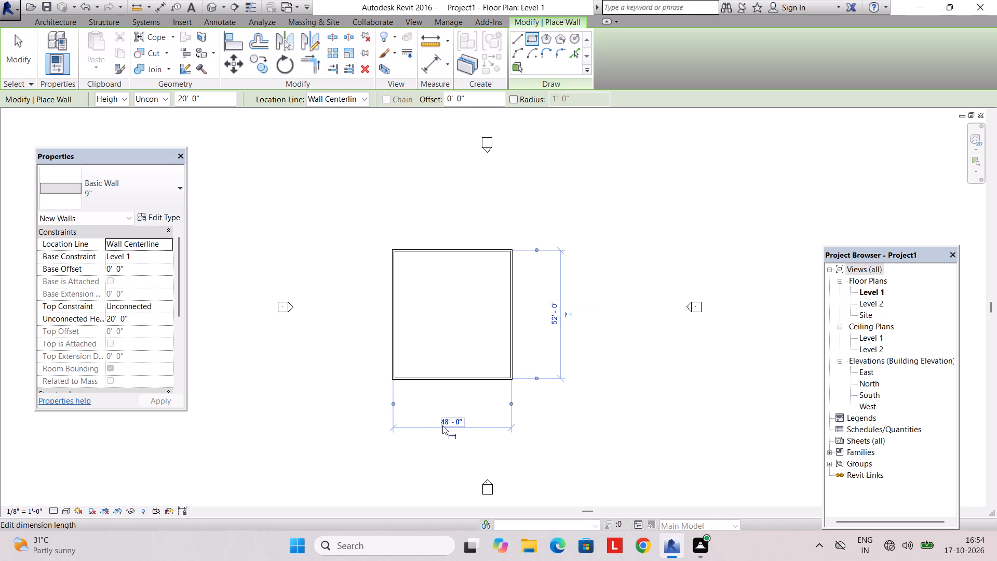
{"action": "type", "text": "40'"}
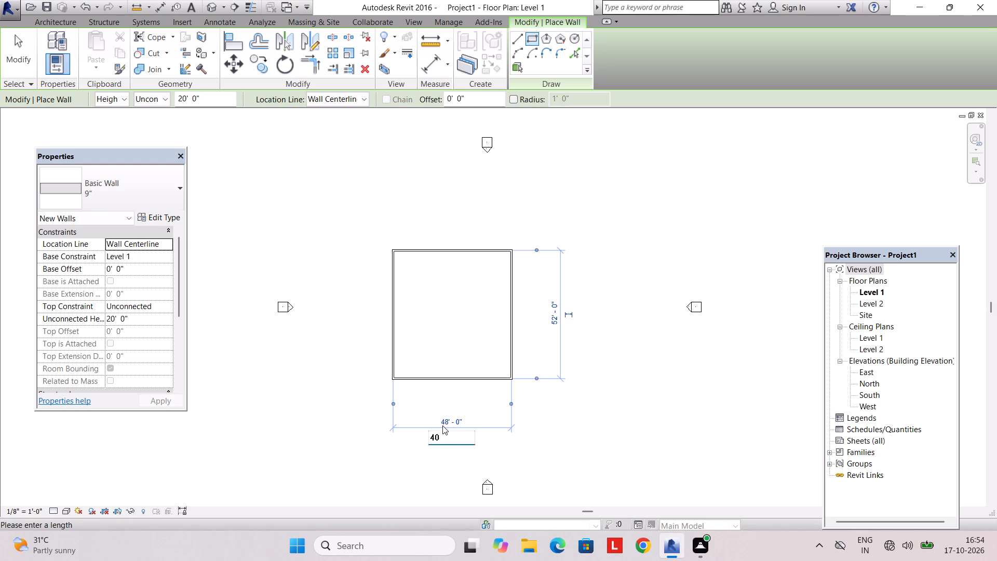
{"action": "key", "text": "Return"}
{"action": "key", "text": "Escape"}
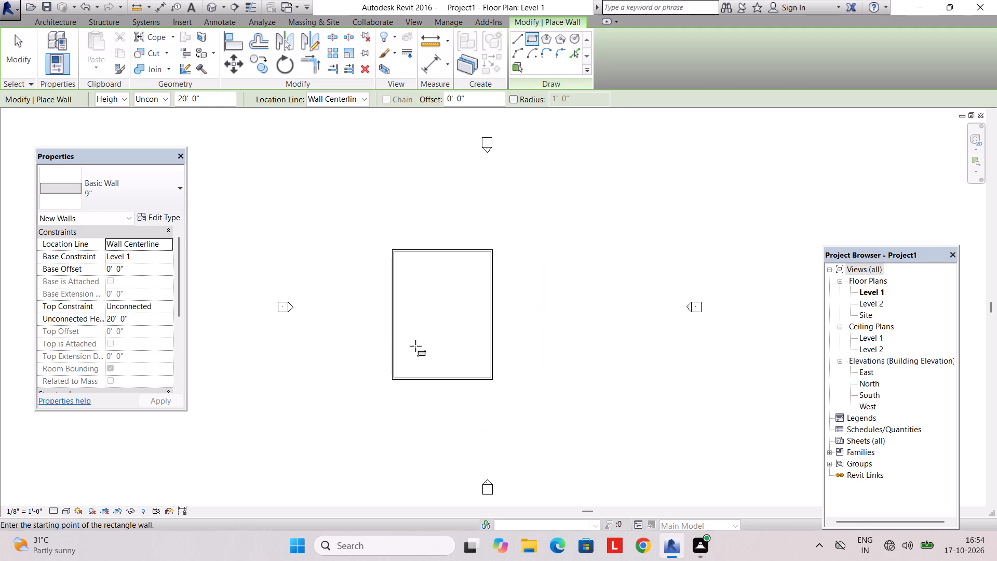
{"action": "middle_click_drag", "start_coordinate": [431, 331], "coordinate": [457, 323]}
{"action": "scroll", "coordinate": [457, 312], "scroll_direction": "up", "scroll_amount": 2}
{"action": "middle_click_drag", "start_coordinate": [457, 307], "coordinate": [457, 296]}
{"action": "scroll", "coordinate": [457, 305], "scroll_direction": "up", "scroll_amount": 1}
{"action": "middle_click_drag", "start_coordinate": [458, 290], "coordinate": [472, 279]}
{"action": "scroll", "coordinate": [472, 279], "scroll_direction": "up", "scroll_amount": 2}
{"action": "key", "text": "Escape"}
{"action": "key", "text": "Escape"}
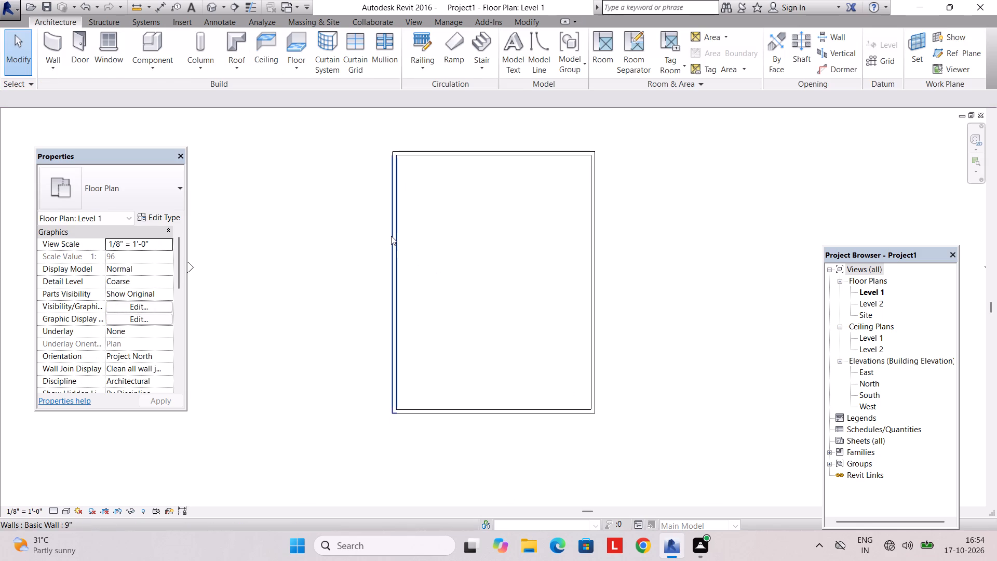
Set the unconnected height of all four perimeter walls to 10'.
{"action": "left_click", "coordinate": [391, 236]}
{"action": "key", "text": "s"}
{"action": "key", "text": "a"}
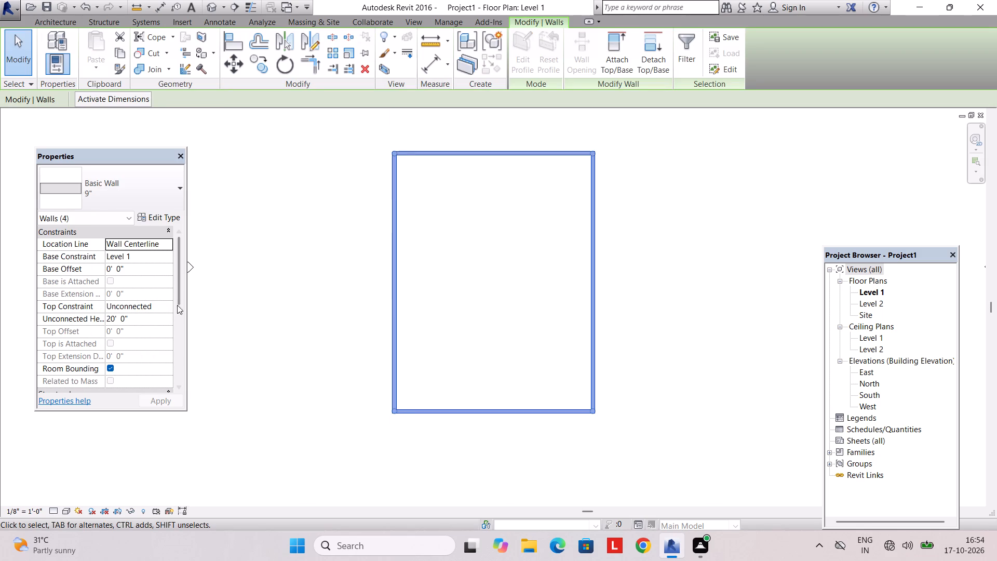
{"action": "left_click", "coordinate": [149, 317]}
{"action": "type", "text": "20'"}
{"action": "key", "text": "Return"}
{"action": "key", "text": "Return"}
{"action": "left_click", "coordinate": [149, 317]}
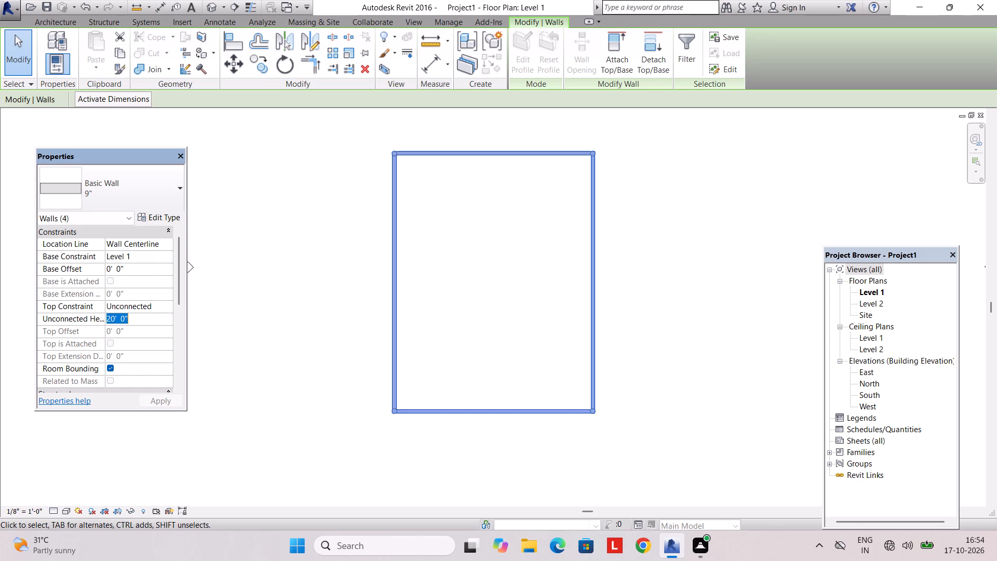
{"action": "type", "text": "10'"}
{"action": "key", "text": "Return"}
{"action": "key", "text": "Return"}
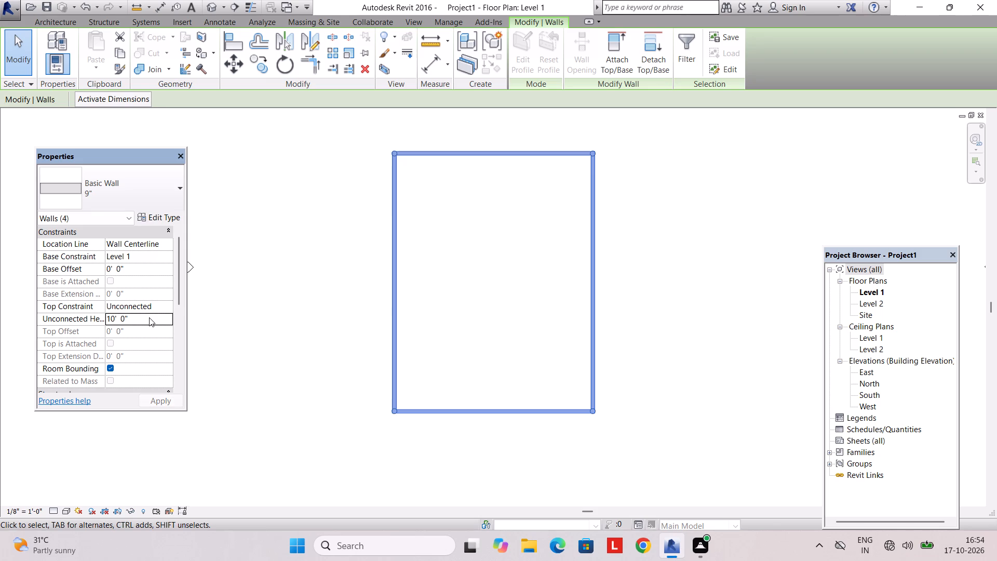
{"action": "key", "text": "Escape"}
{"action": "key", "text": "Escape"}
Sketch a rectangular floor boundary on Level 1 along the outer faces of the perimeter walls.
{"action": "middle_click_drag", "start_coordinate": [192, 325], "coordinate": [142, 353]}
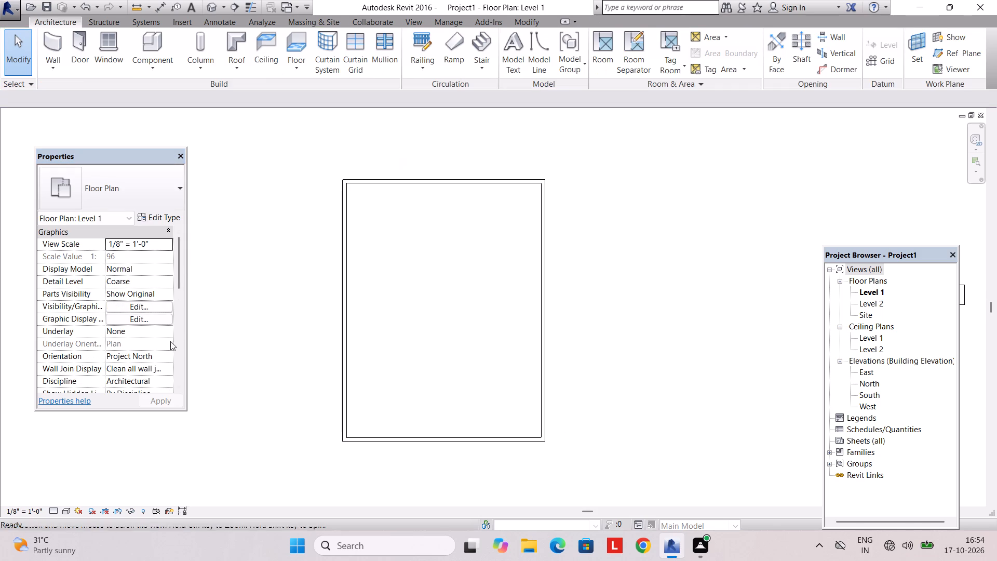
{"action": "scroll", "coordinate": [228, 313], "scroll_direction": "down", "scroll_amount": 1}
{"action": "middle_click_drag", "start_coordinate": [228, 313], "coordinate": [267, 290]}
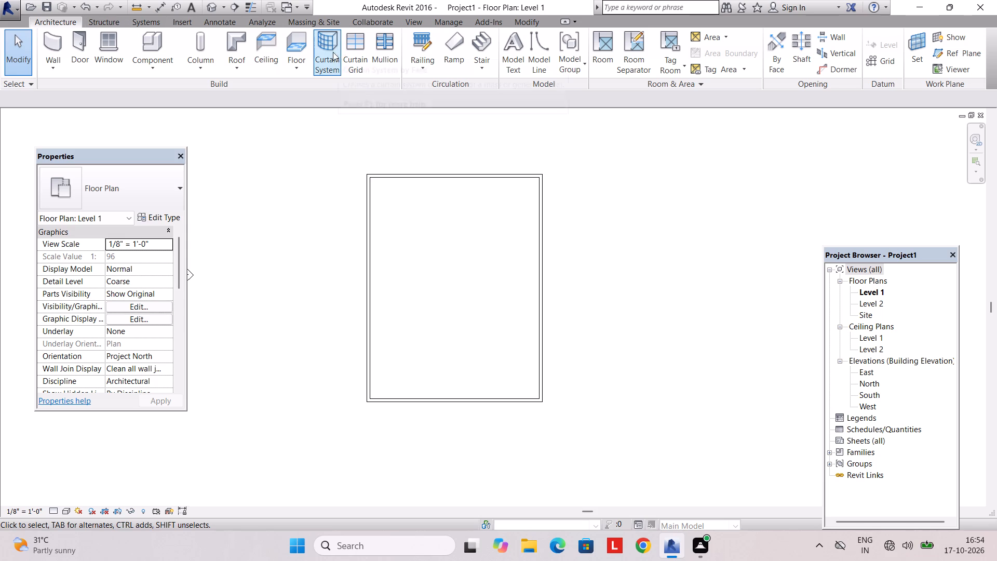
{"action": "left_click", "coordinate": [295, 47]}
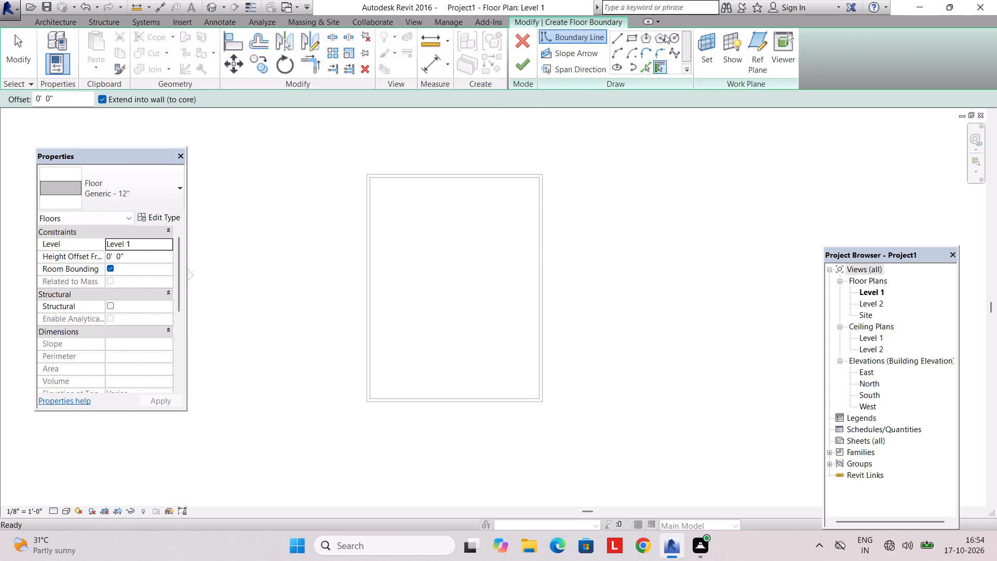
{"action": "left_click", "coordinate": [637, 36]}
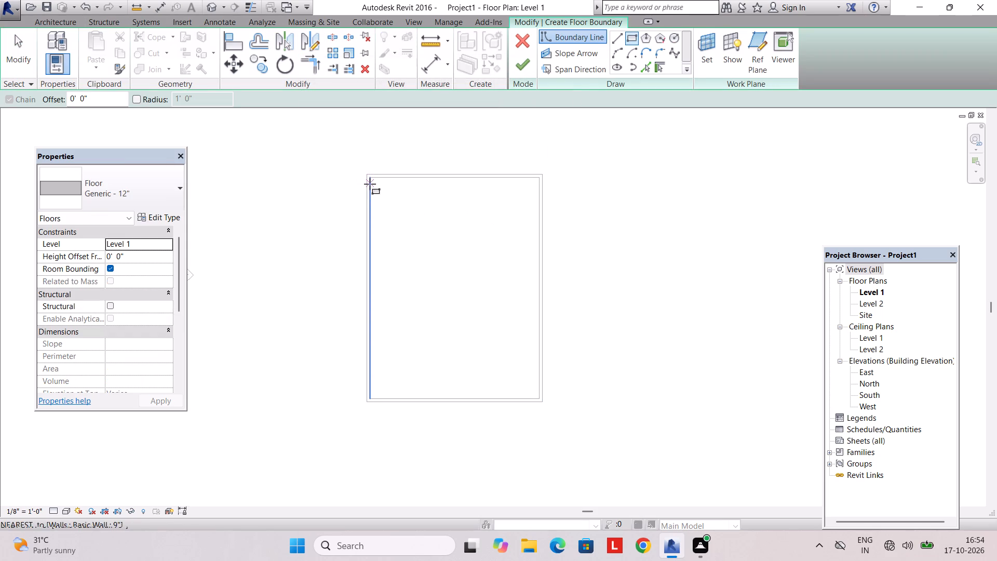
{"action": "scroll", "coordinate": [370, 184], "scroll_direction": "up", "scroll_amount": 1}
{"action": "left_click", "coordinate": [362, 169]}
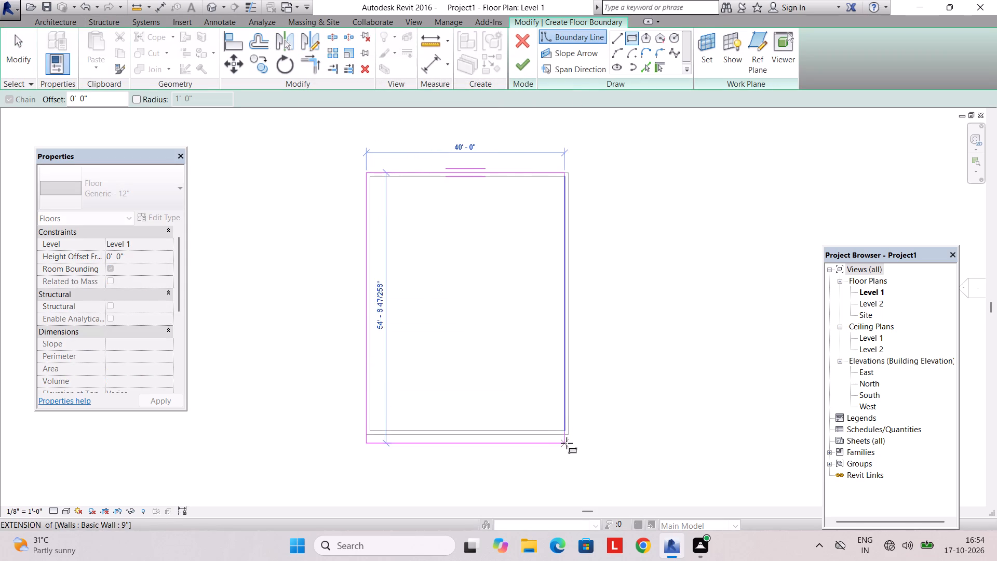
{"action": "left_click", "coordinate": [570, 435]}
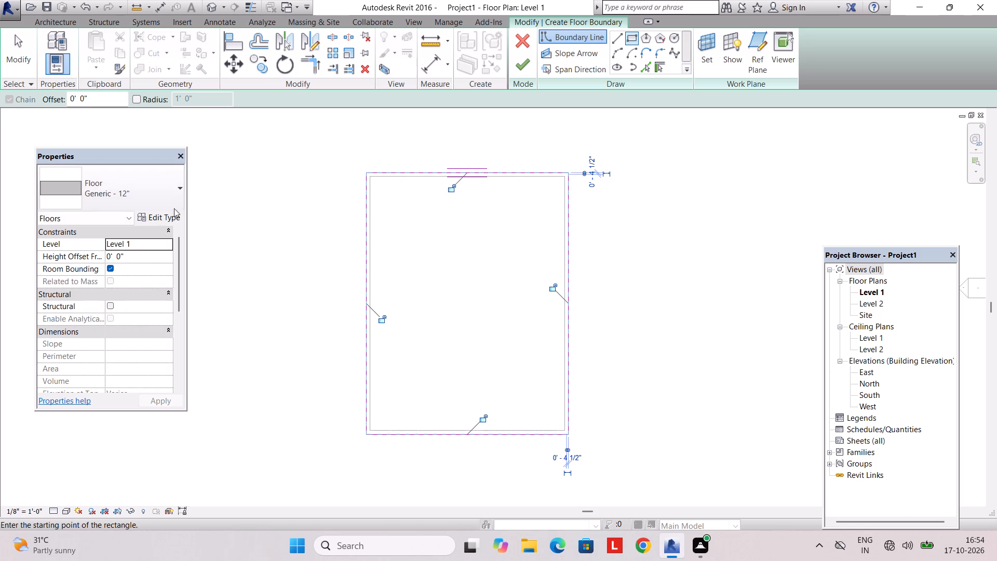
Duplicate the floor type as 6" with a 6" structure layer thickness and finish the floor.
{"action": "left_click", "coordinate": [157, 216]}
{"action": "left_click", "coordinate": [589, 121]}
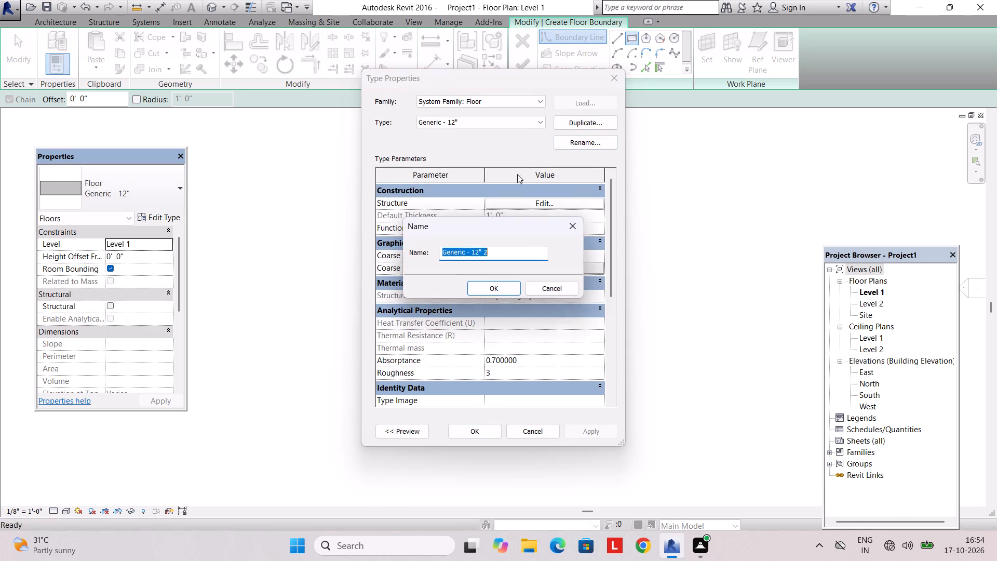
{"action": "type", "text": "6\""}
{"action": "key", "text": "Return"}
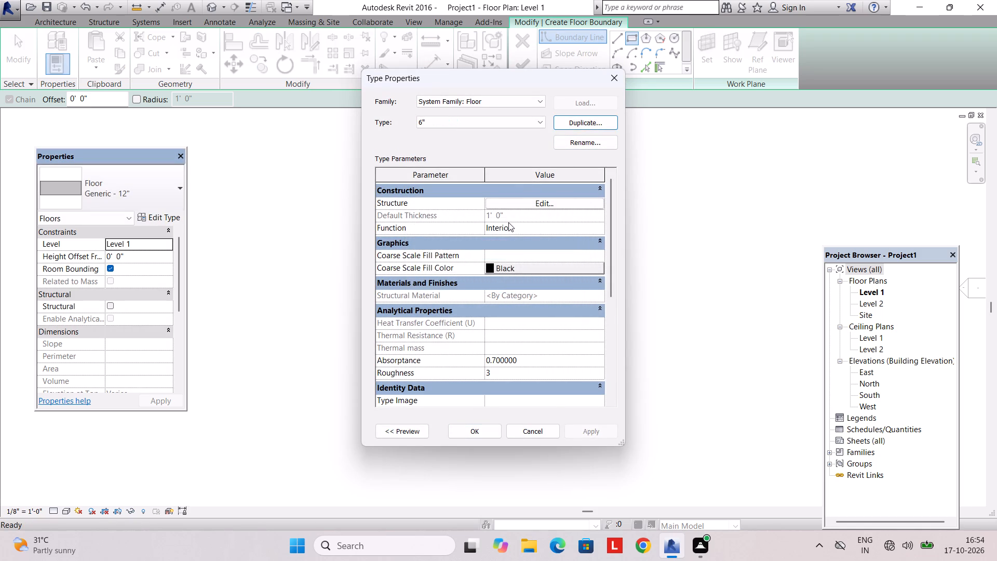
{"action": "left_click", "coordinate": [558, 206]}
{"action": "left_click", "coordinate": [502, 210]}
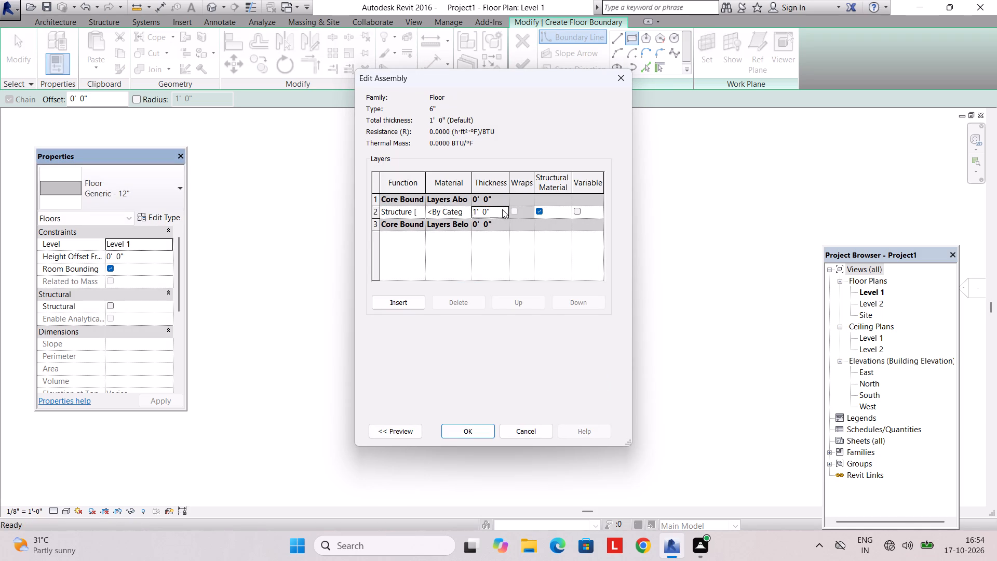
{"action": "key", "text": "6"}
{"action": "key", "text": "shift+quotedbl"}
{"action": "left_click", "coordinate": [480, 429]}
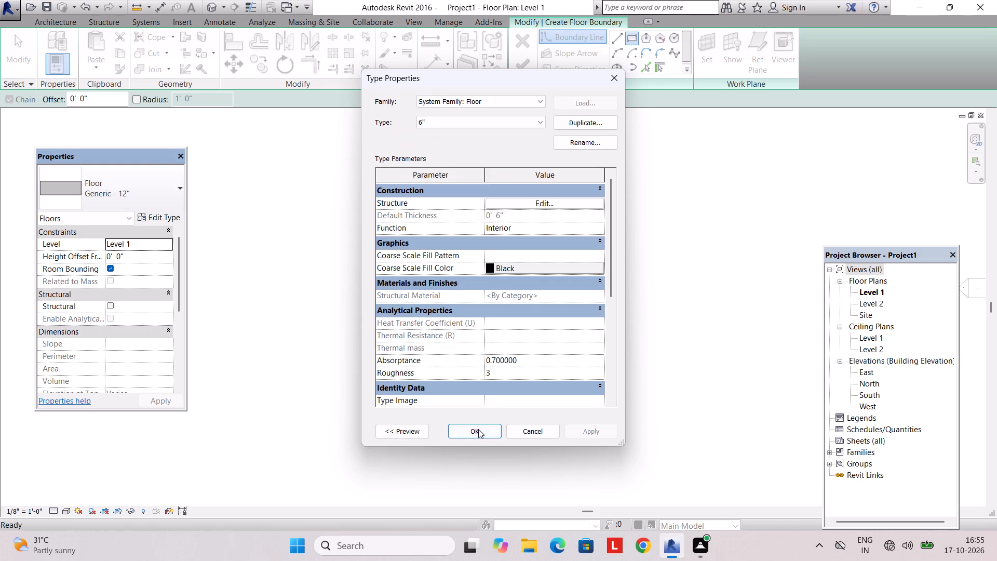
{"action": "left_click", "coordinate": [467, 428]}
{"action": "left_click", "coordinate": [527, 70]}
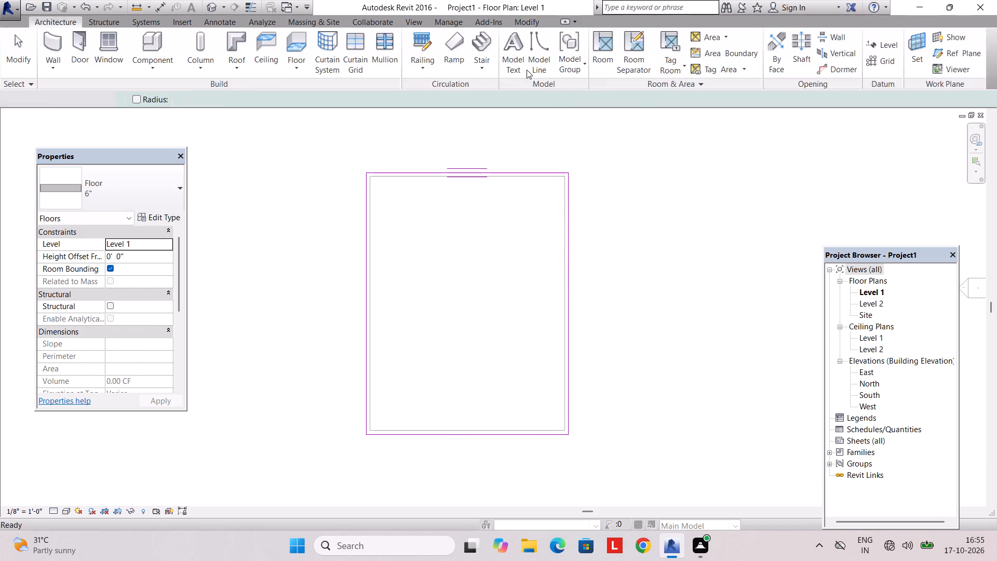
{"action": "key", "text": "Escape"}
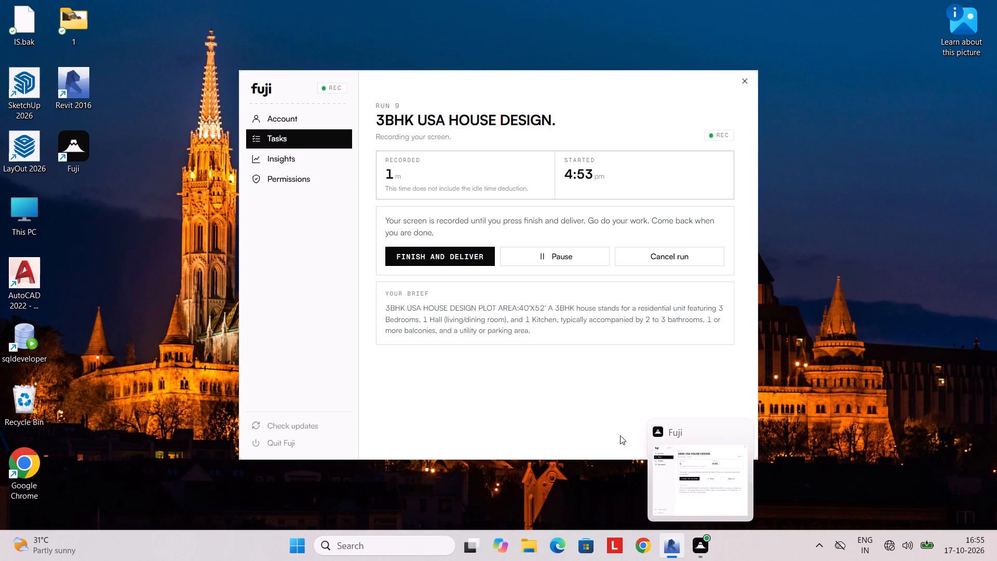
Duplicate the 9" basic wall type as 6" and set its structure layer thickness to 6".
{"action": "middle_click_drag", "start_coordinate": [452, 317], "coordinate": [486, 304]}
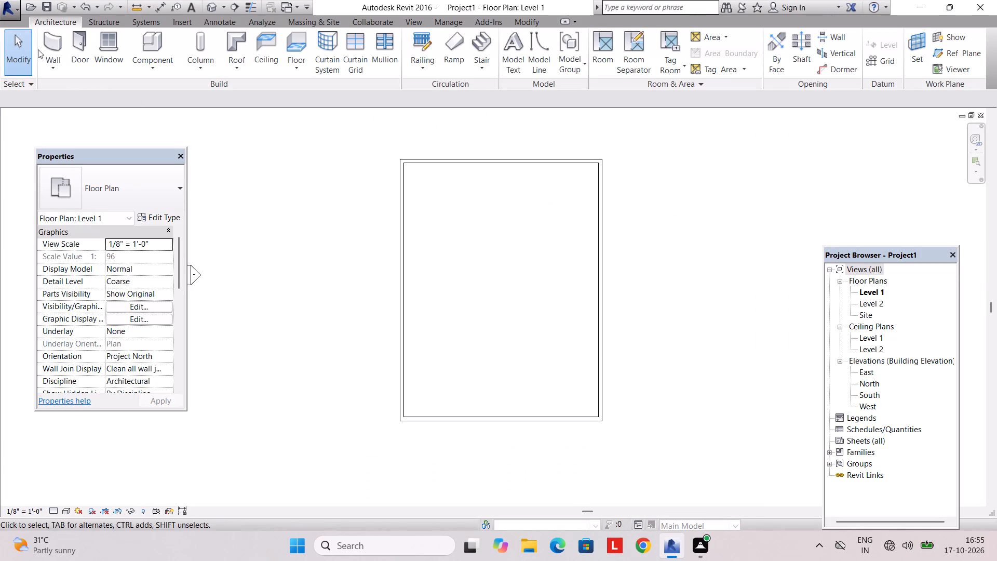
{"action": "left_click", "coordinate": [58, 51]}
{"action": "left_click", "coordinate": [145, 219]}
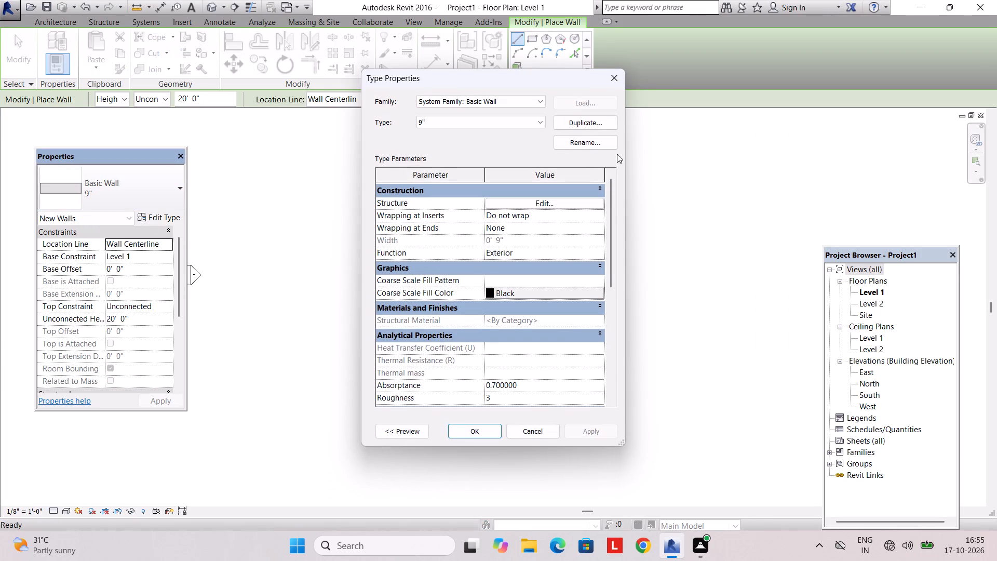
{"action": "left_click", "coordinate": [589, 118]}
{"action": "type", "text": "6\""}
{"action": "left_click", "coordinate": [507, 292]}
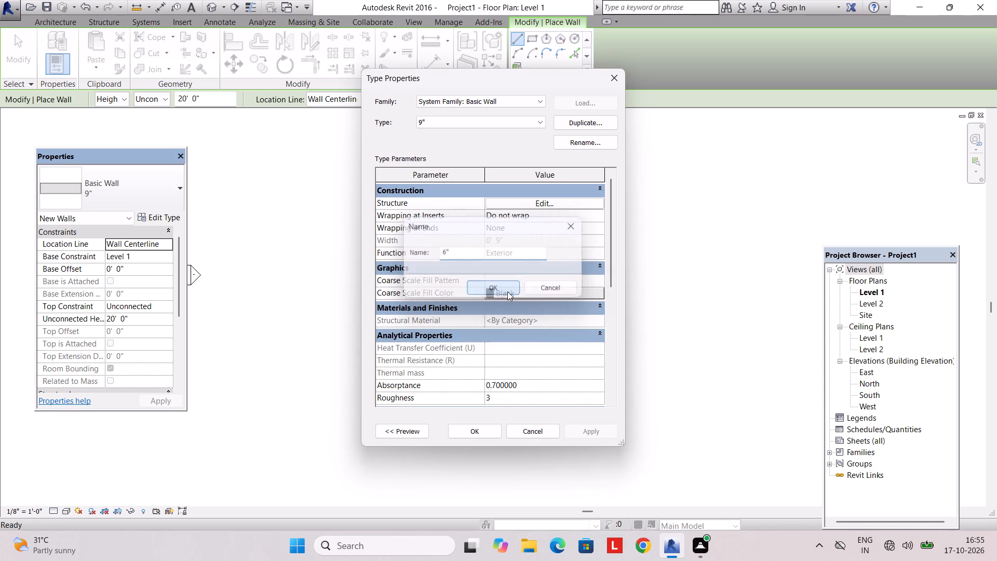
{"action": "left_click", "coordinate": [553, 198]}
{"action": "left_click", "coordinate": [510, 211]}
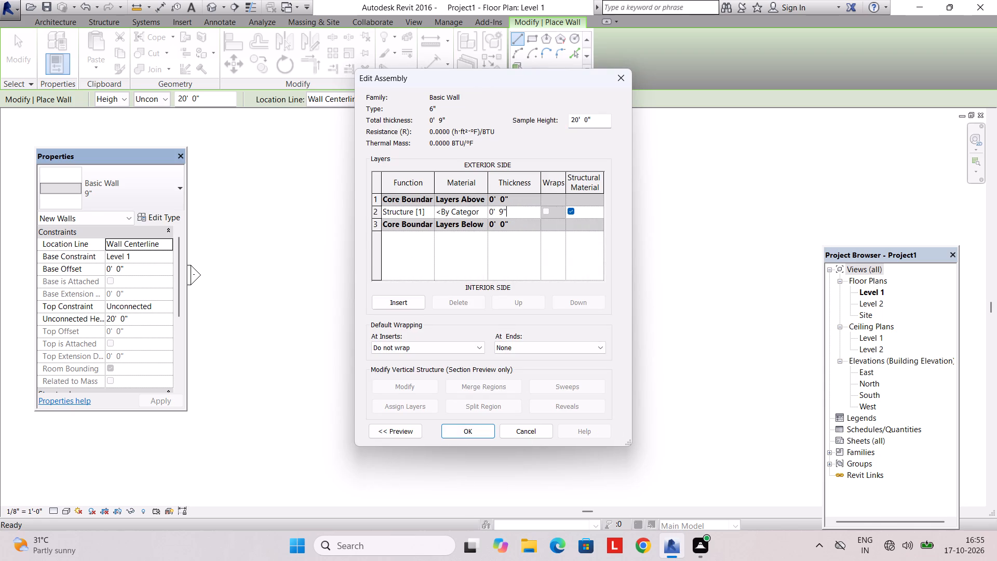
{"action": "left_click_drag", "start_coordinate": [510, 211], "coordinate": [436, 213]}
{"action": "key", "text": "9"}
{"action": "key", "text": "BackSpace"}
{"action": "type", "text": "6\""}
{"action": "key", "text": "Return"}
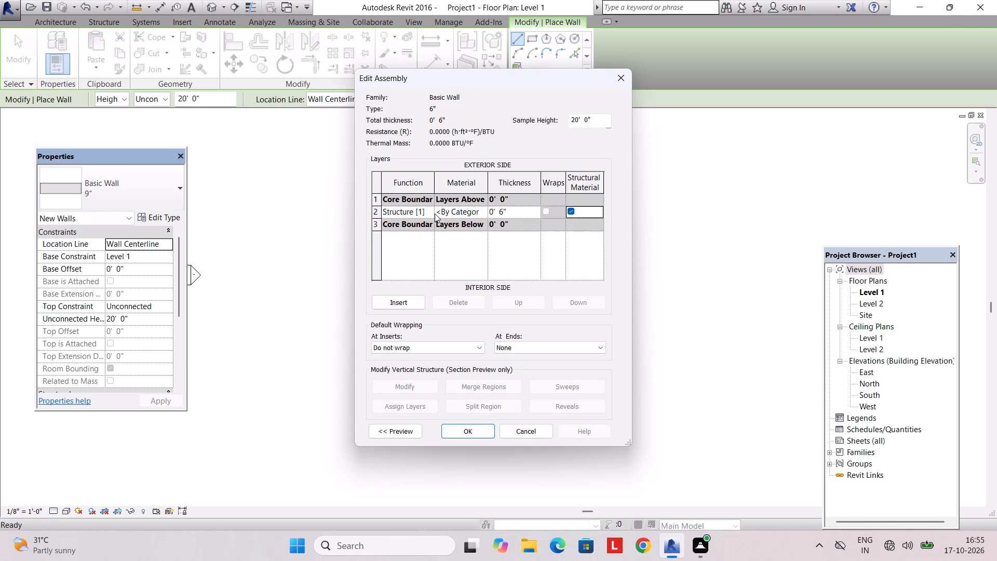
{"action": "left_click", "coordinate": [473, 426]}
{"action": "left_click", "coordinate": [468, 429]}
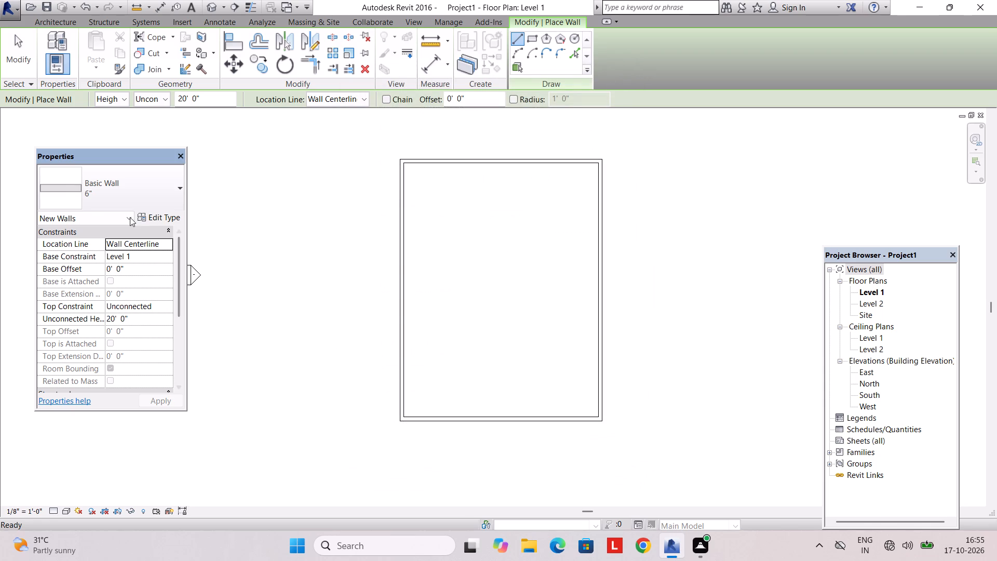
Enclose a north-west corner room with 6" walls, location line Finish Face: Interior, starting 12' along the north wall and running 12' south, then west.
{"action": "left_click", "coordinate": [331, 101]}
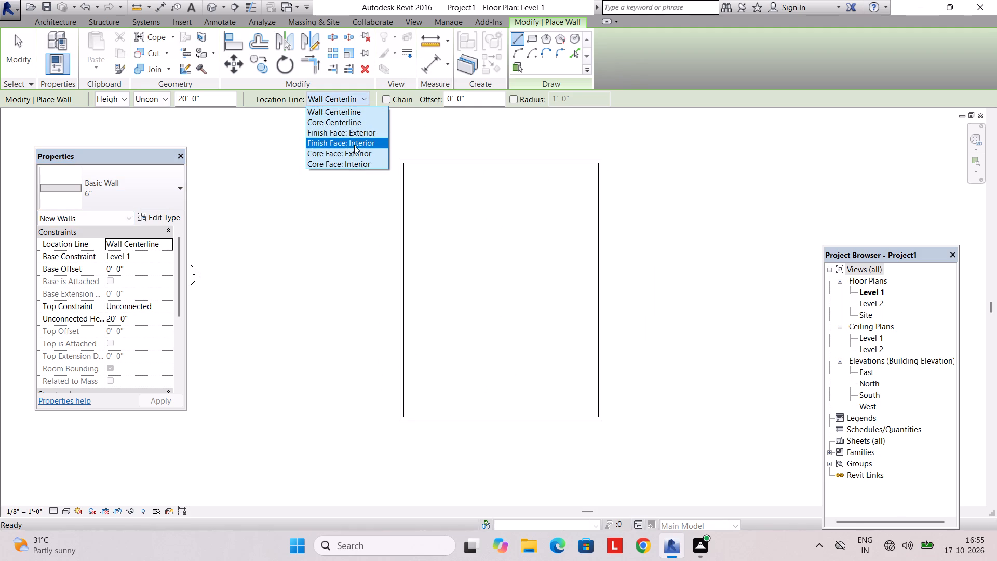
{"action": "left_click", "coordinate": [354, 145]}
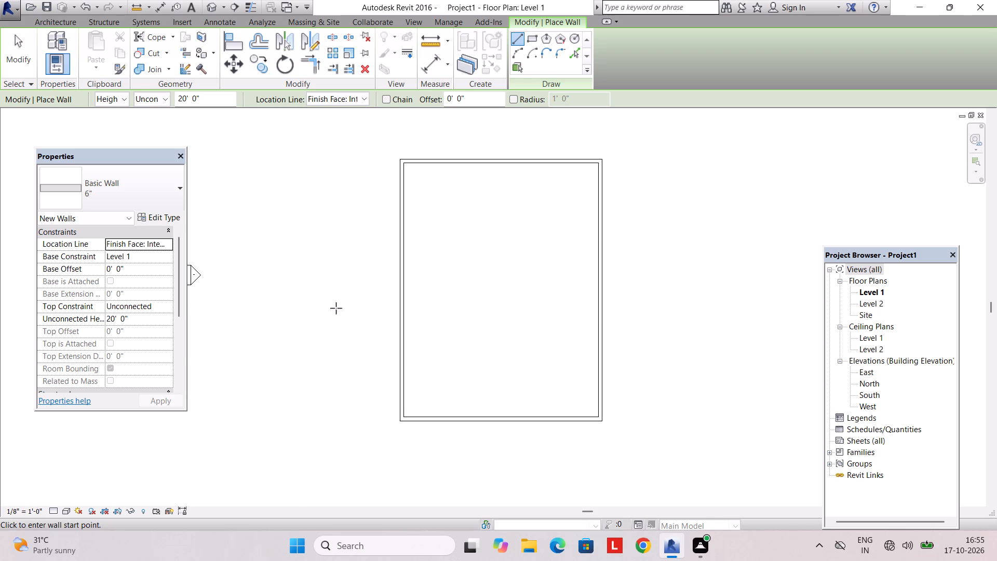
{"action": "left_click", "coordinate": [356, 89]}
{"action": "left_click", "coordinate": [352, 96]}
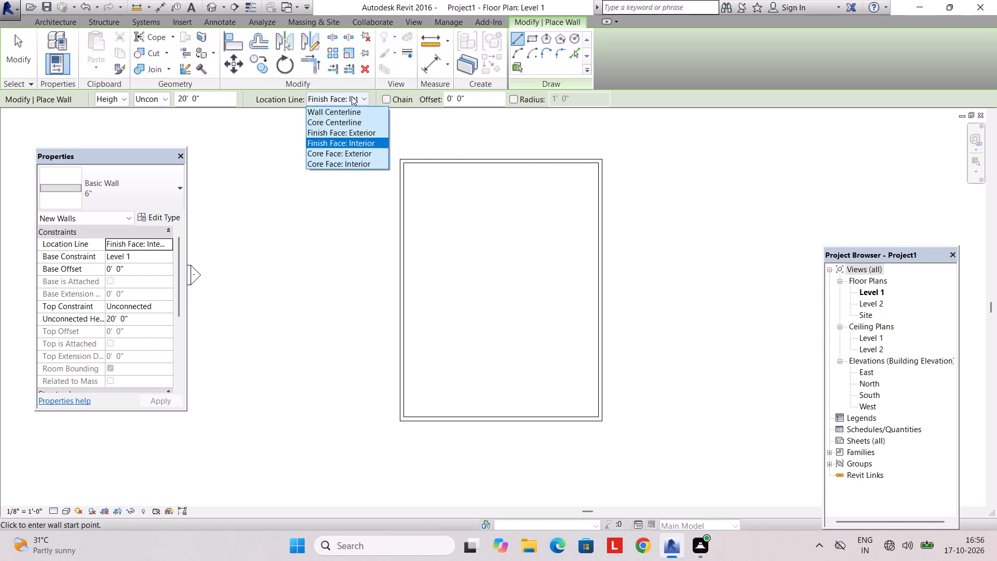
{"action": "left_click", "coordinate": [352, 96]}
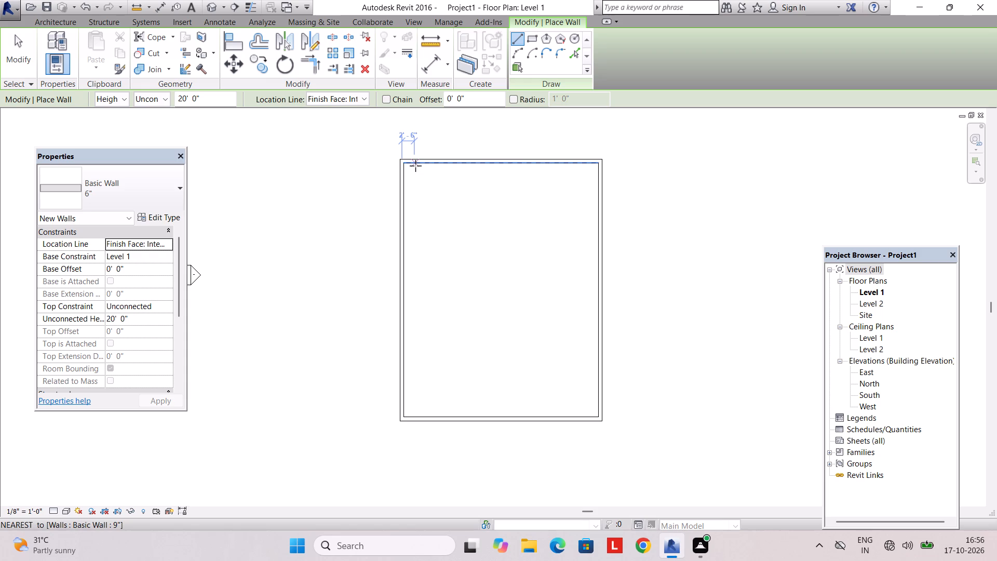
{"action": "type", "text": "12'"}
{"action": "key", "text": "Return"}
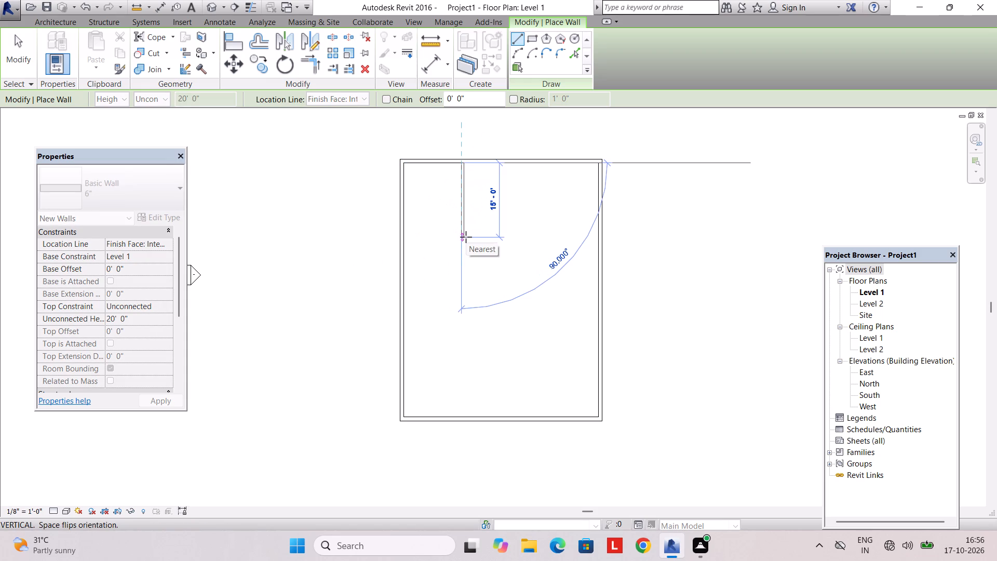
{"action": "type", "text": "12'"}
{"action": "key", "text": "Return"}
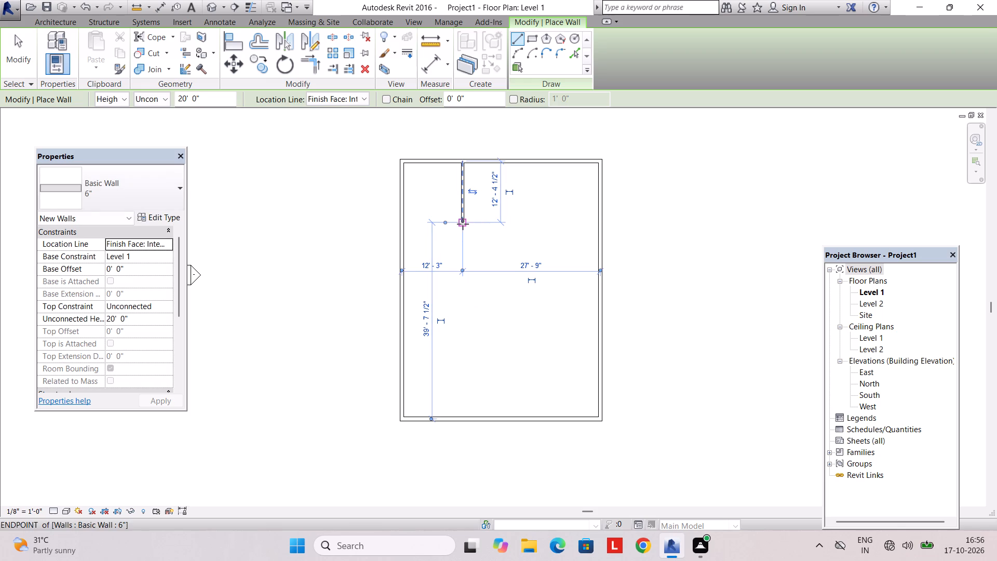
{"action": "left_click", "coordinate": [463, 224]}
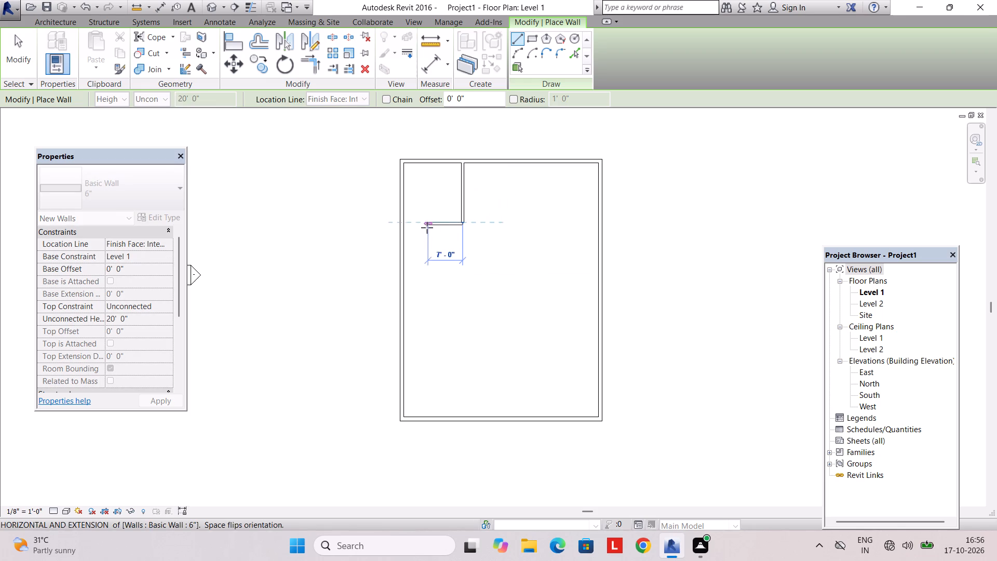
{"action": "left_click", "coordinate": [405, 227]}
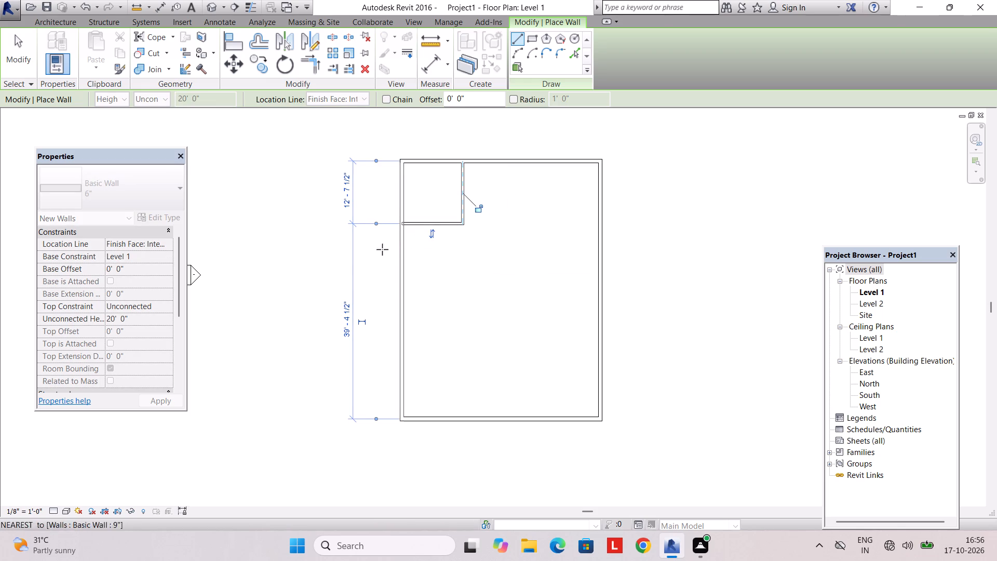
{"action": "key", "text": "Escape"}
{"action": "middle_click_drag", "start_coordinate": [439, 217], "coordinate": [375, 260]}
{"action": "key", "text": "Escape"}
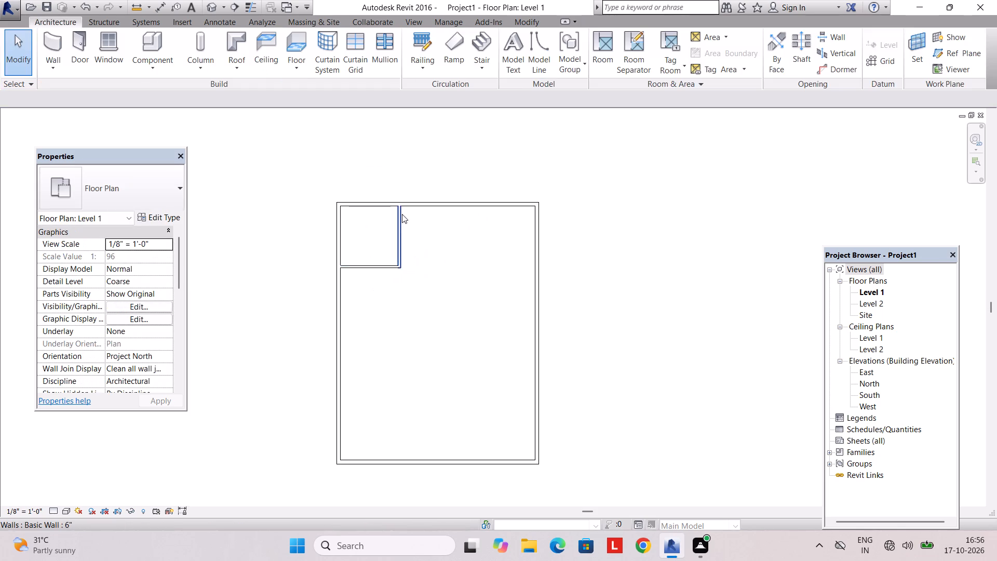
Set the corner room's clear width between the west wall's inner face and the vertical partition's inner face to 12'.
{"action": "scroll", "coordinate": [402, 214], "scroll_direction": "up", "scroll_amount": 3}
{"action": "left_click", "coordinate": [403, 225]}
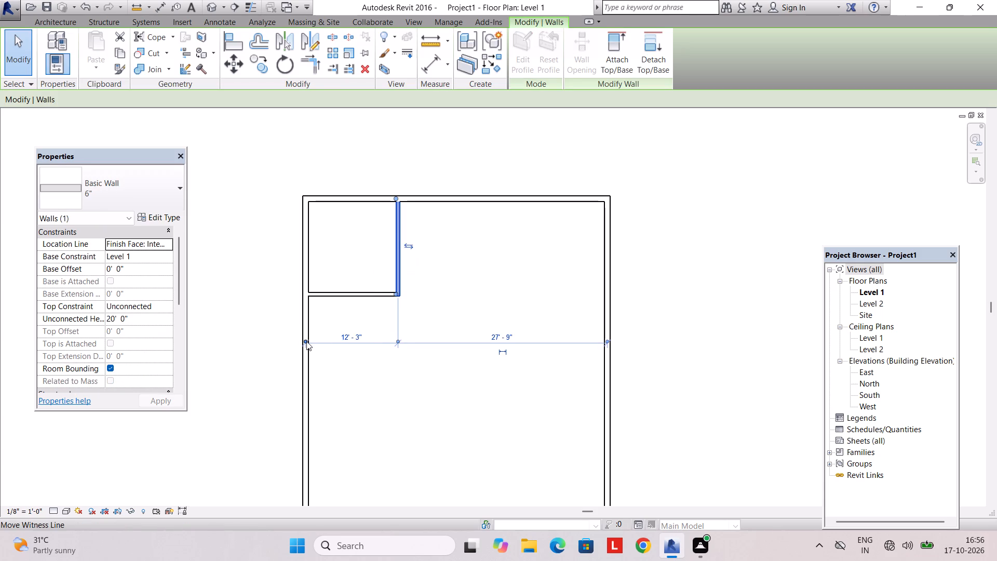
{"action": "left_click", "coordinate": [305, 338]}
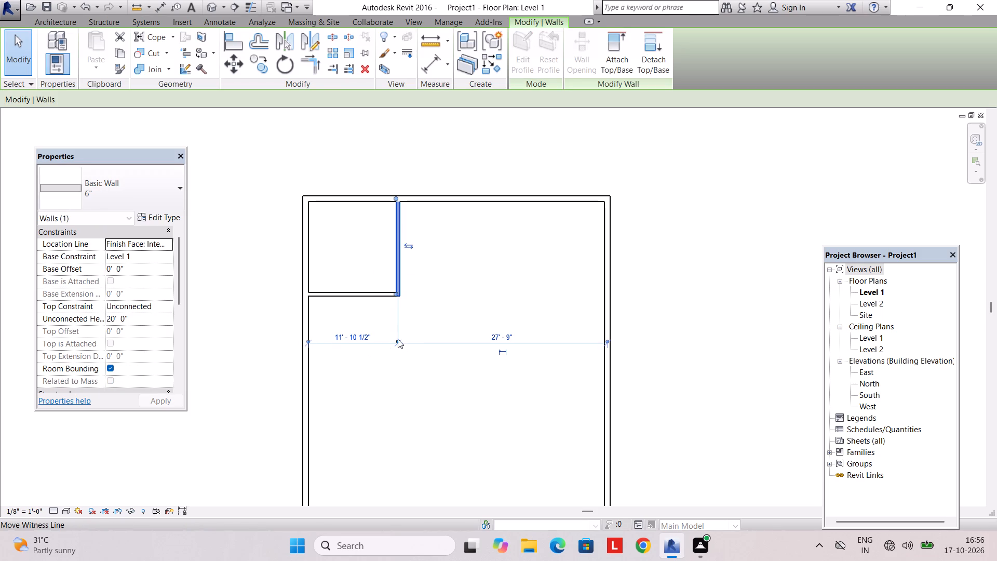
{"action": "left_click", "coordinate": [397, 338]}
{"action": "left_click", "coordinate": [349, 336]}
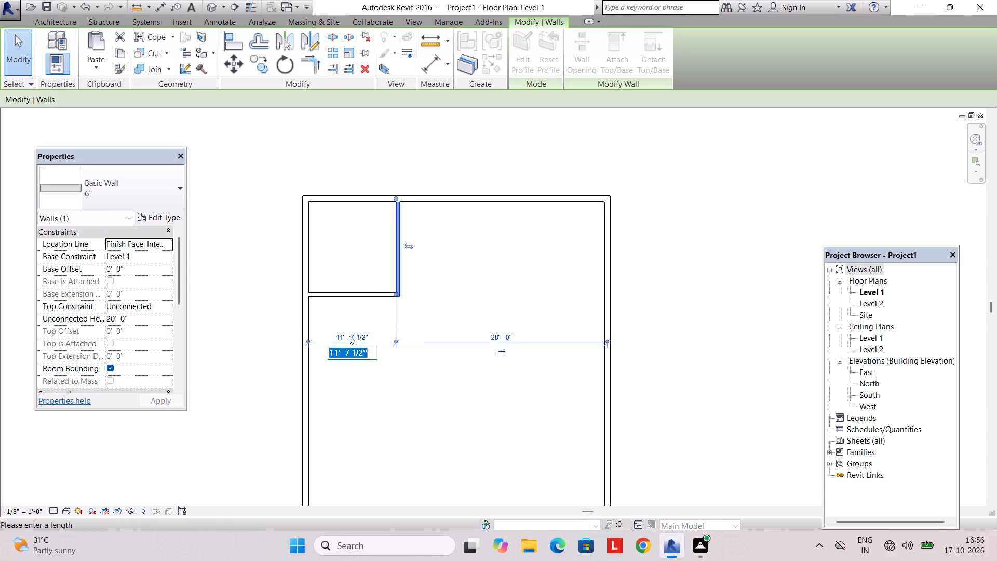
{"action": "type", "text": "12'"}
{"action": "key", "text": "Return"}
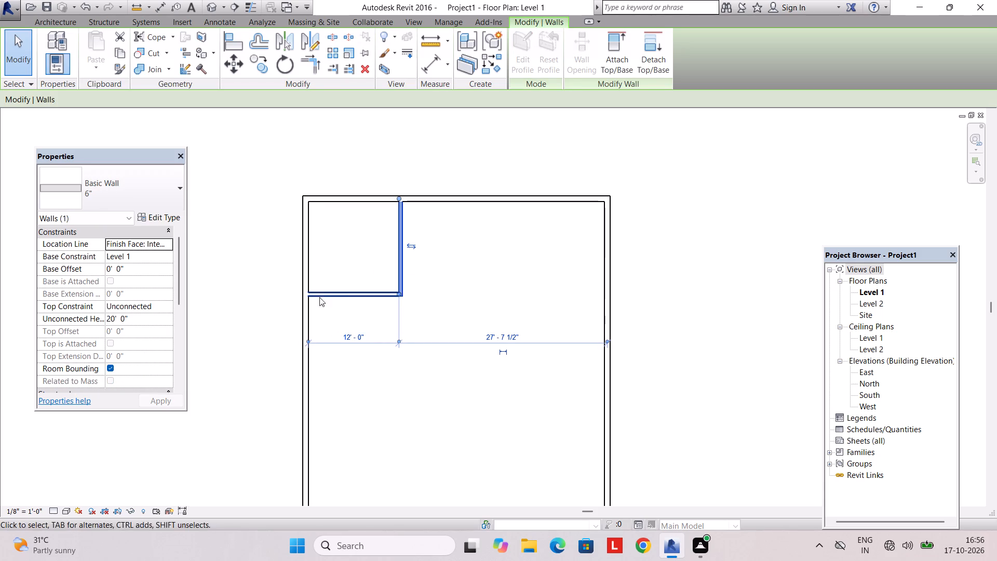
Check the corner room's clear depth between the inner faces of the north wall and the horizontal partition.
{"action": "left_click", "coordinate": [338, 297]}
{"action": "left_click", "coordinate": [279, 198]}
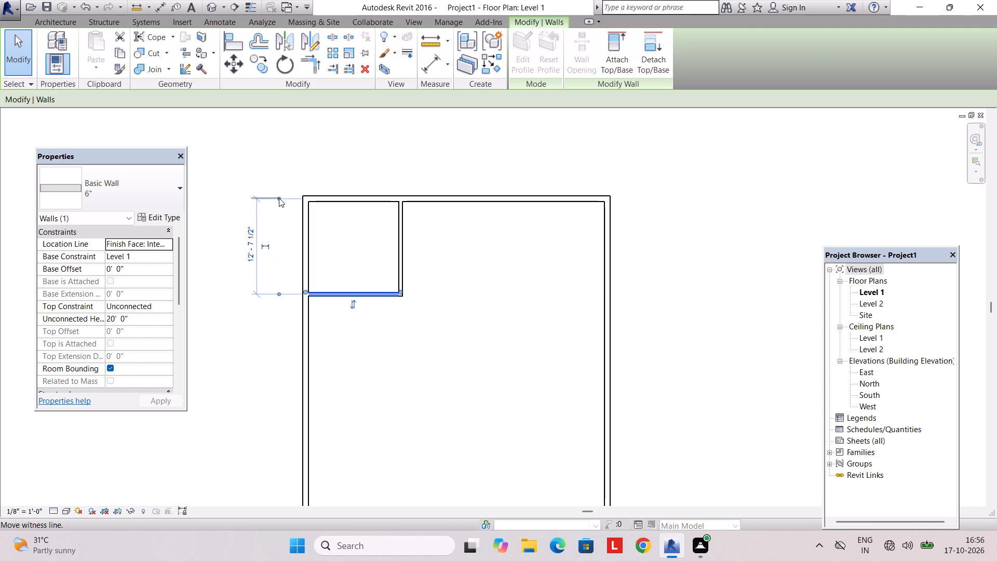
{"action": "left_click", "coordinate": [279, 293]}
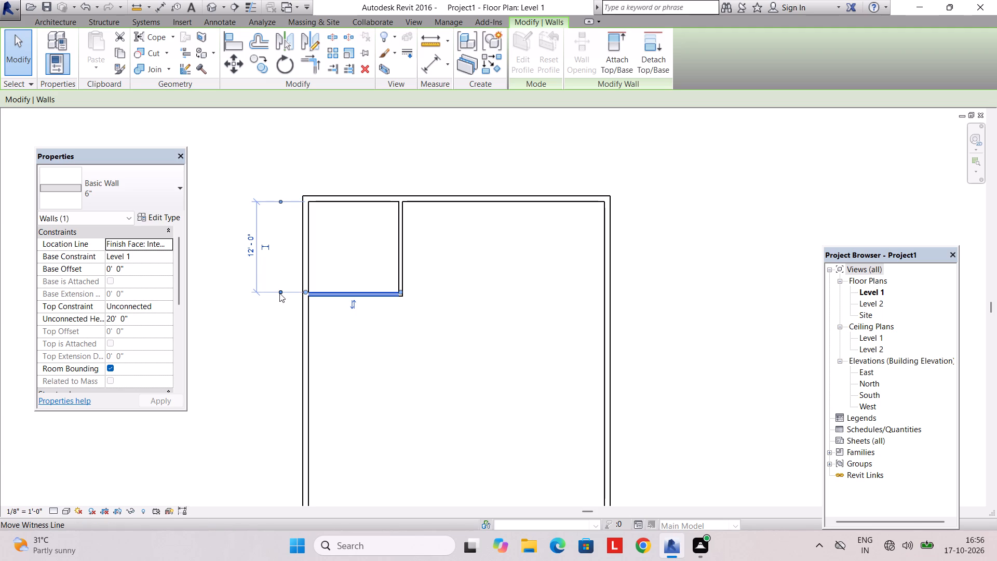
{"action": "key", "text": "Escape"}
Enclose a second room east of the corner room with 6" walls, 8' along the north wall and 7' south, returning to the existing partition.
{"action": "middle_click_drag", "start_coordinate": [441, 325], "coordinate": [438, 326]}
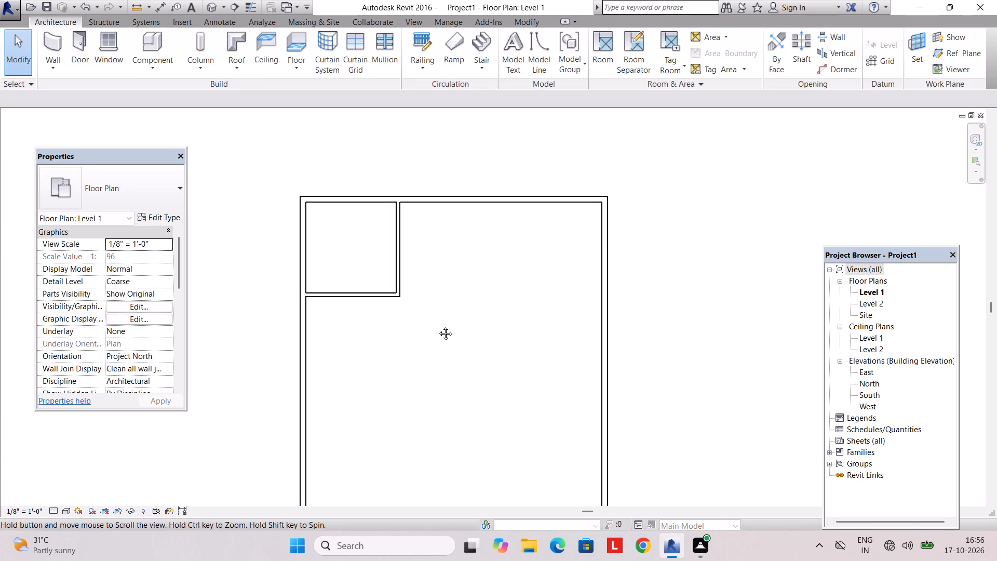
{"action": "middle_click_drag", "start_coordinate": [438, 326], "coordinate": [432, 327]}
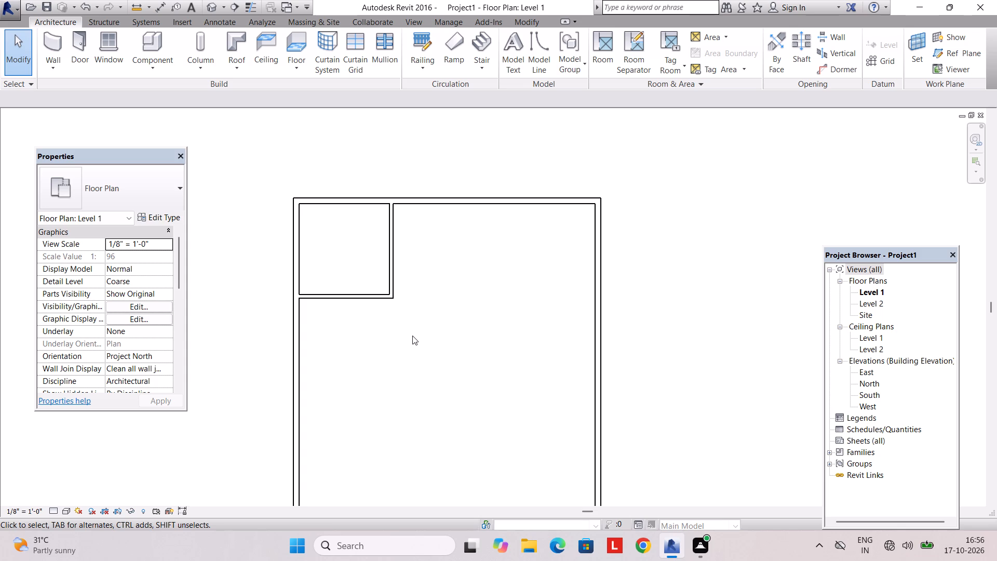
{"action": "left_click", "coordinate": [63, 46]}
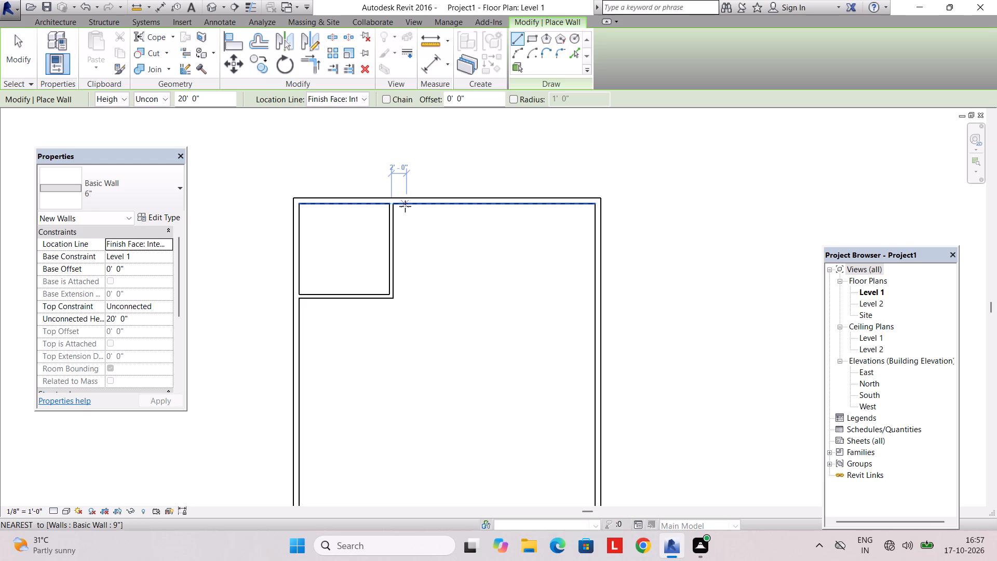
{"action": "type", "text": "8'"}
{"action": "key", "text": "Return"}
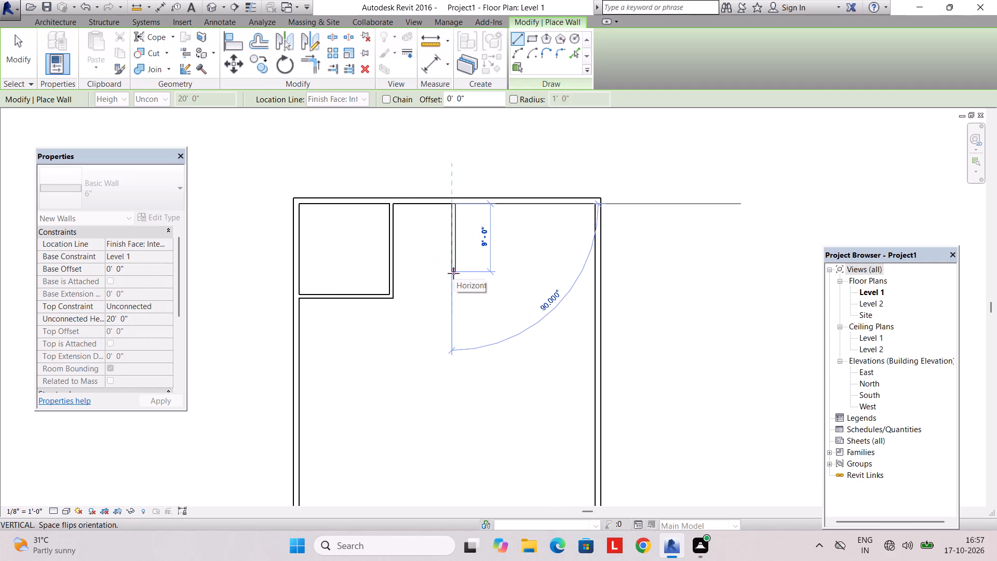
{"action": "type", "text": "7'"}
{"action": "key", "text": "Return"}
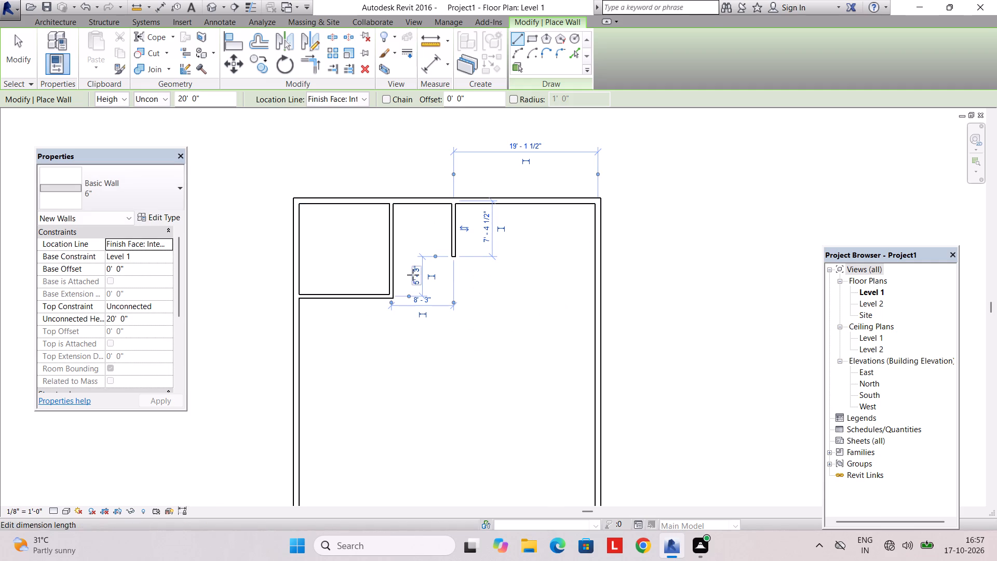
{"action": "left_click", "coordinate": [456, 255]}
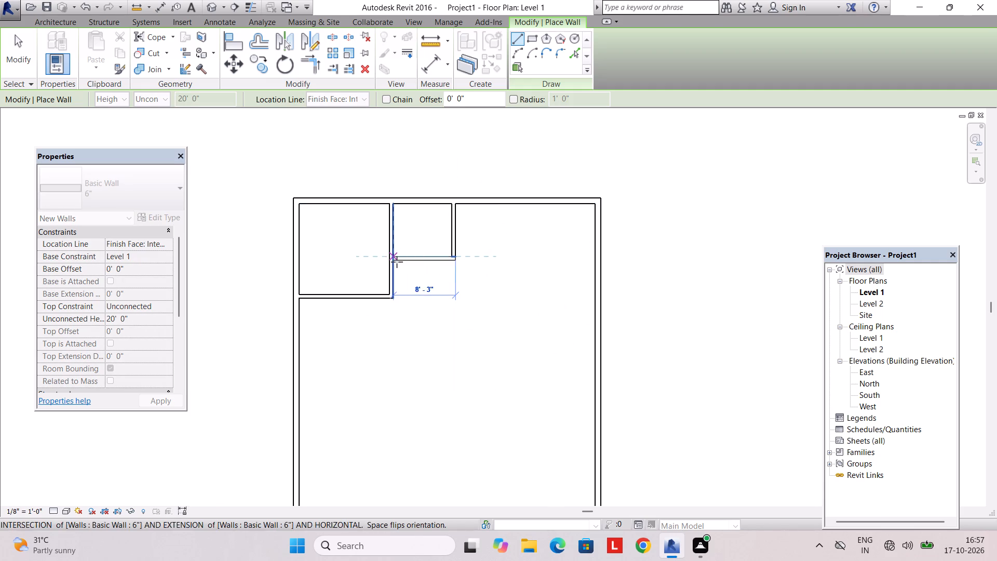
{"action": "left_click", "coordinate": [397, 262]}
{"action": "key", "text": "Escape"}
{"action": "scroll", "coordinate": [421, 280], "scroll_direction": "up", "scroll_amount": 2}
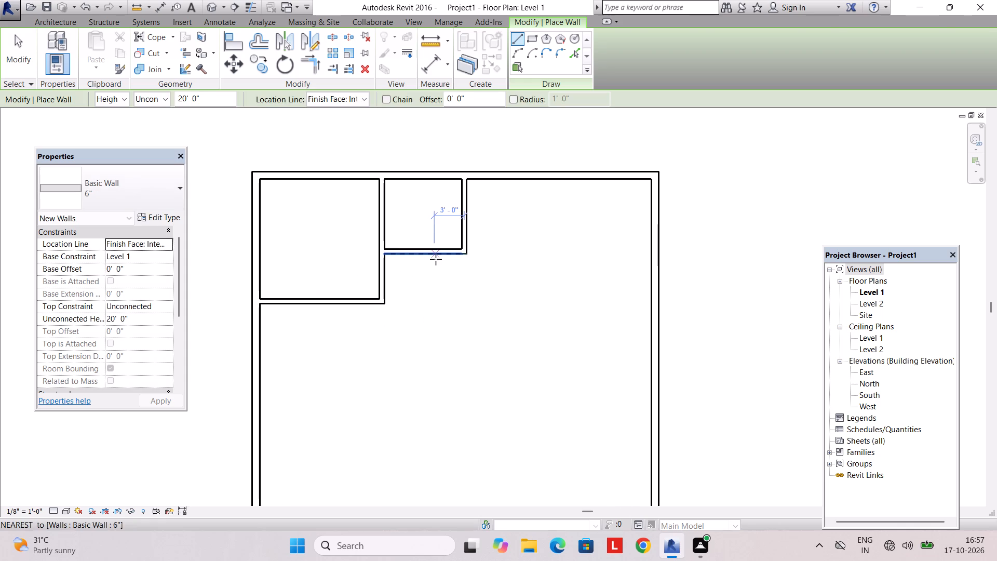
{"action": "key", "text": "Escape"}
Check the second room's clear width between its two vertical partitions, shifting the dimension's witness lines between wall faces.
{"action": "left_click", "coordinate": [422, 255]}
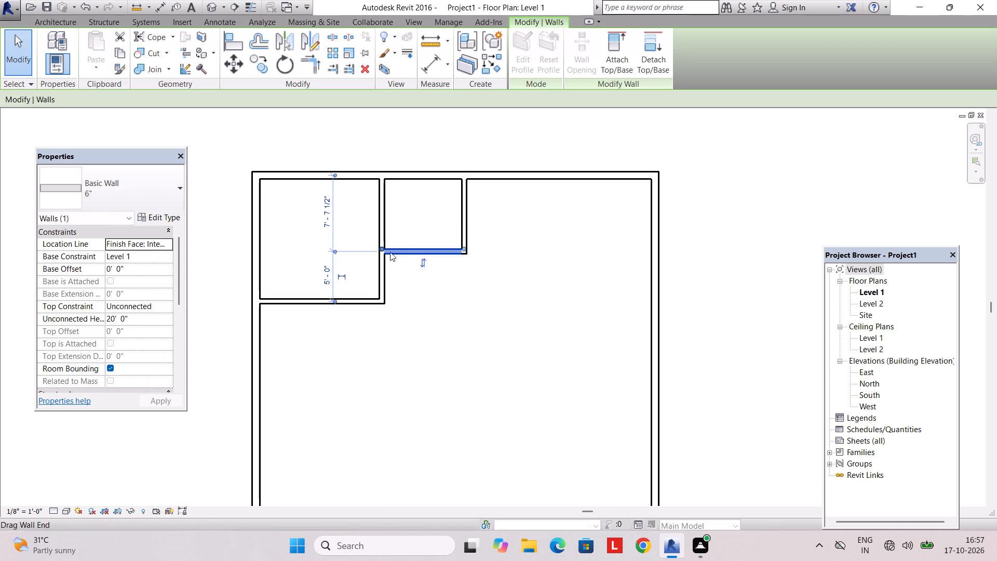
{"action": "left_click", "coordinate": [470, 216]}
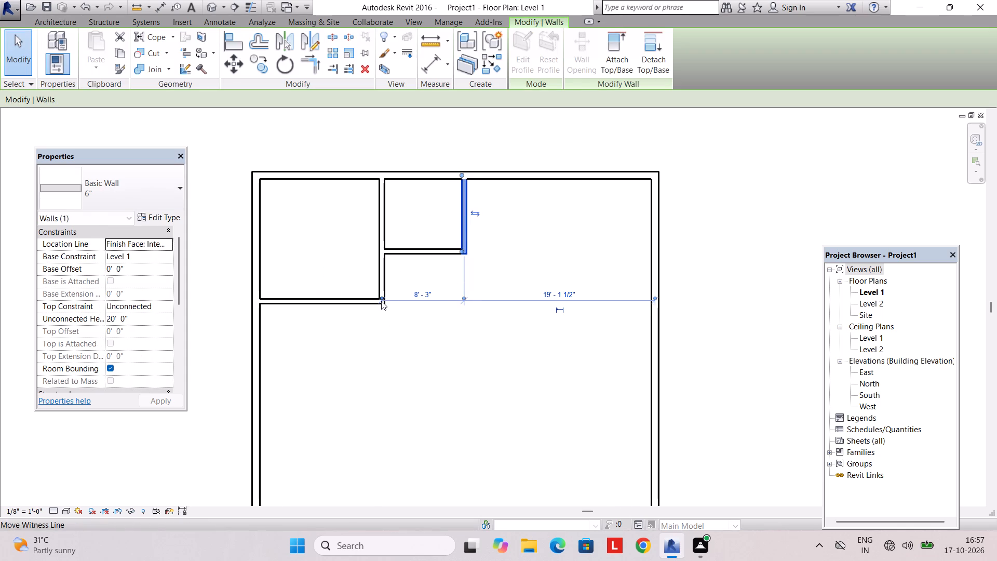
{"action": "left_click", "coordinate": [381, 297]}
{"action": "left_click", "coordinate": [378, 299]}
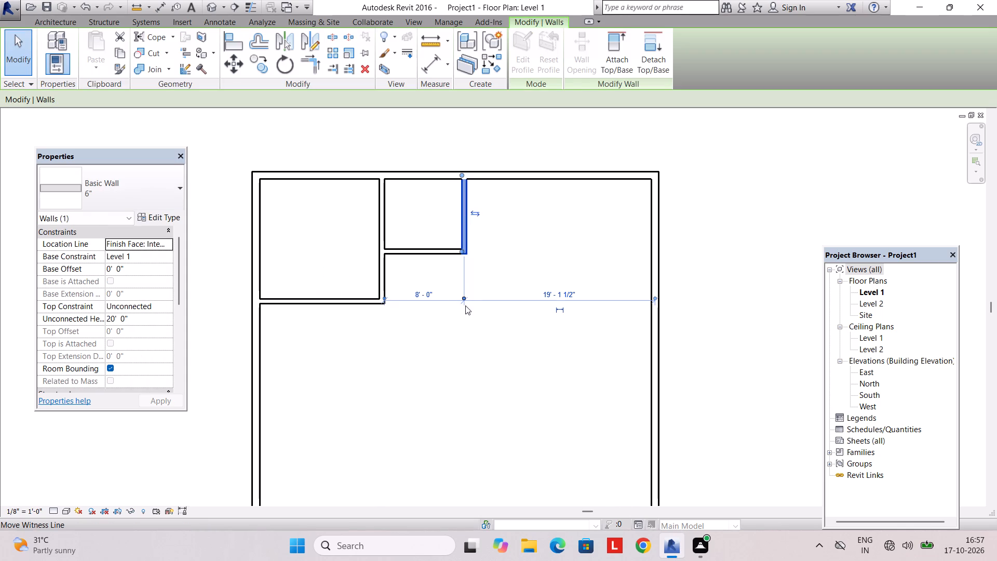
{"action": "left_click", "coordinate": [465, 305]}
{"action": "left_click", "coordinate": [461, 300]}
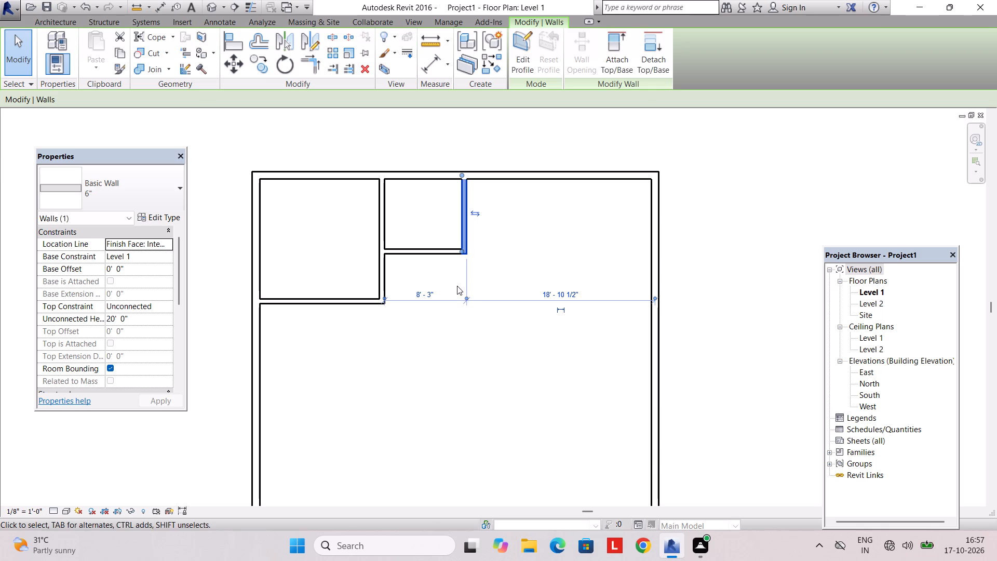
{"action": "left_click", "coordinate": [467, 298]}
{"action": "key", "text": "Escape"}
Check the second room's clear depth between the inner faces of the north wall and its south partition, shifting the dimension's witness line.
{"action": "left_click", "coordinate": [424, 252]}
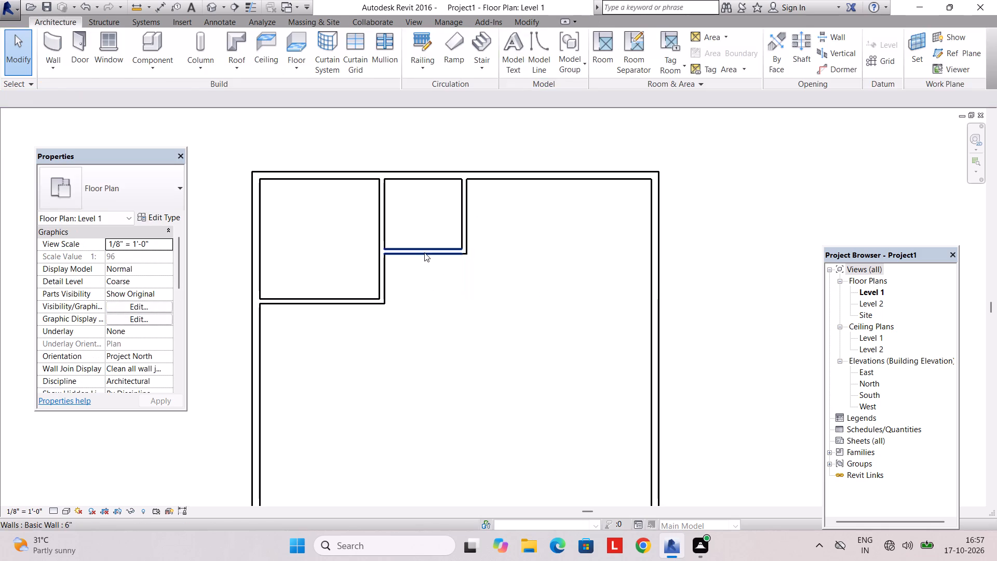
{"action": "left_click", "coordinate": [336, 251]}
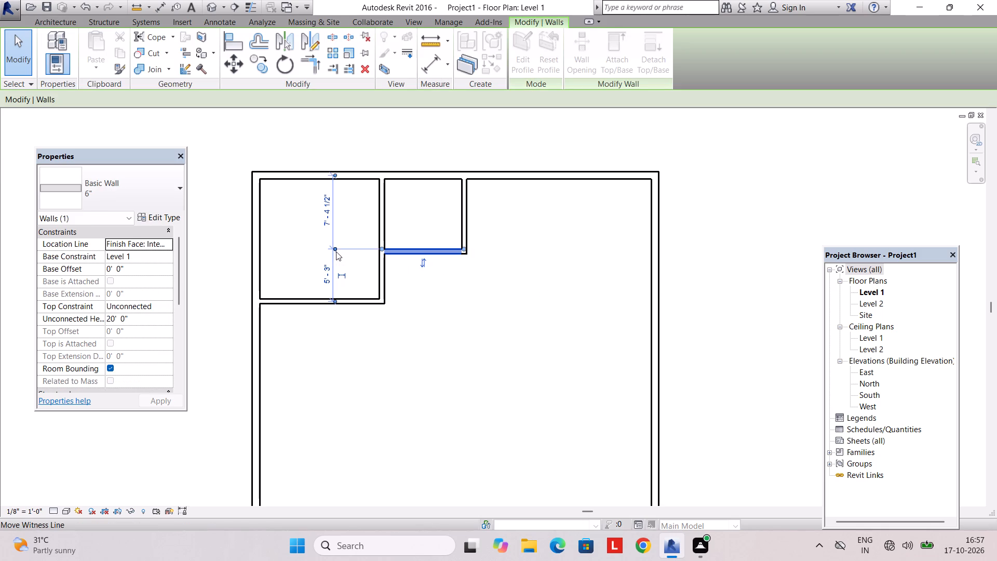
{"action": "left_click", "coordinate": [334, 174]}
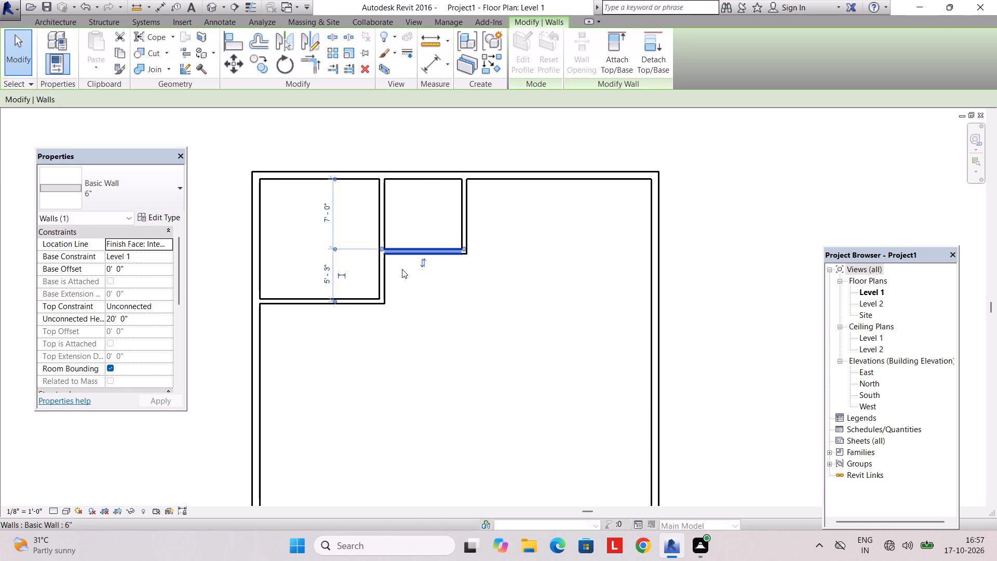
{"action": "key", "text": "Escape"}
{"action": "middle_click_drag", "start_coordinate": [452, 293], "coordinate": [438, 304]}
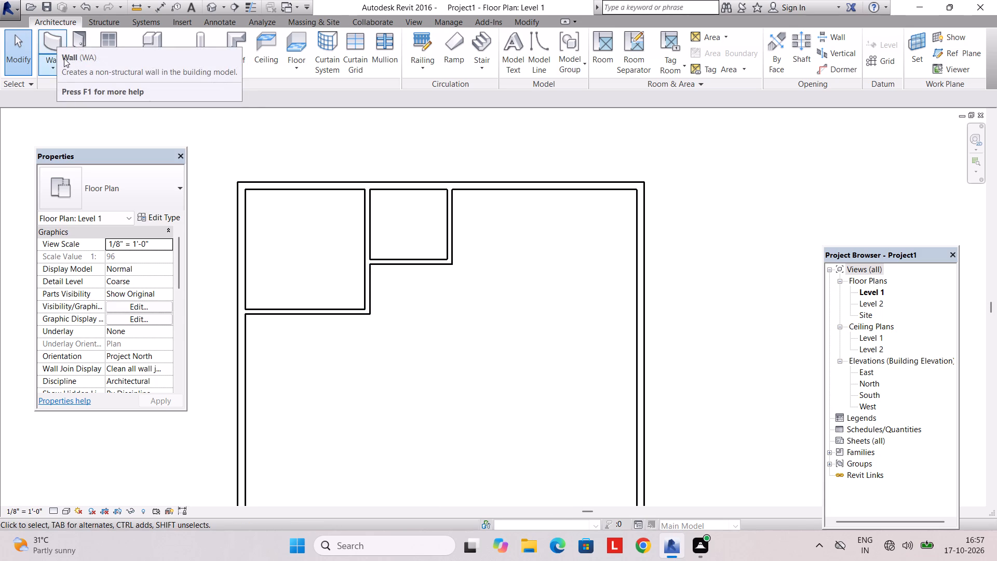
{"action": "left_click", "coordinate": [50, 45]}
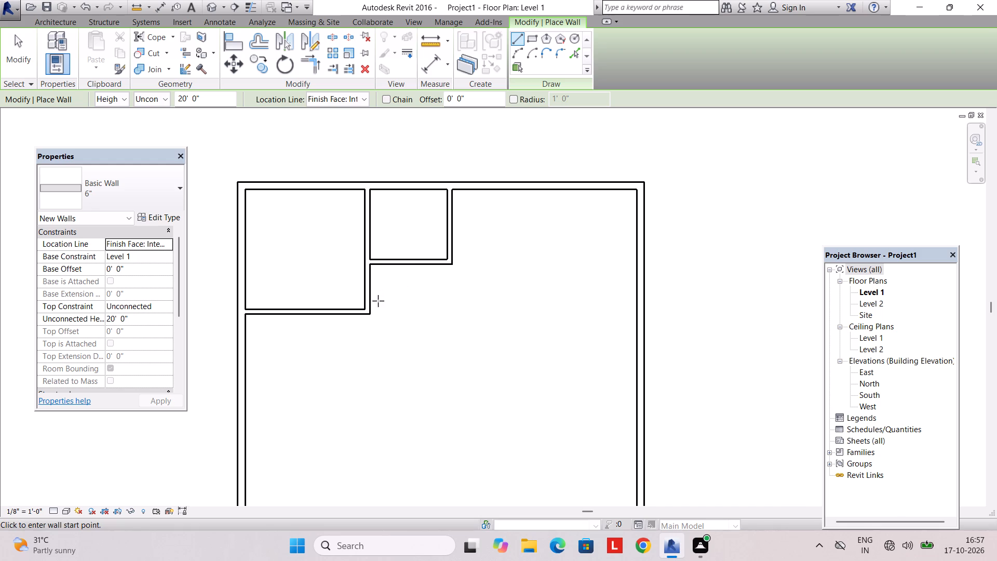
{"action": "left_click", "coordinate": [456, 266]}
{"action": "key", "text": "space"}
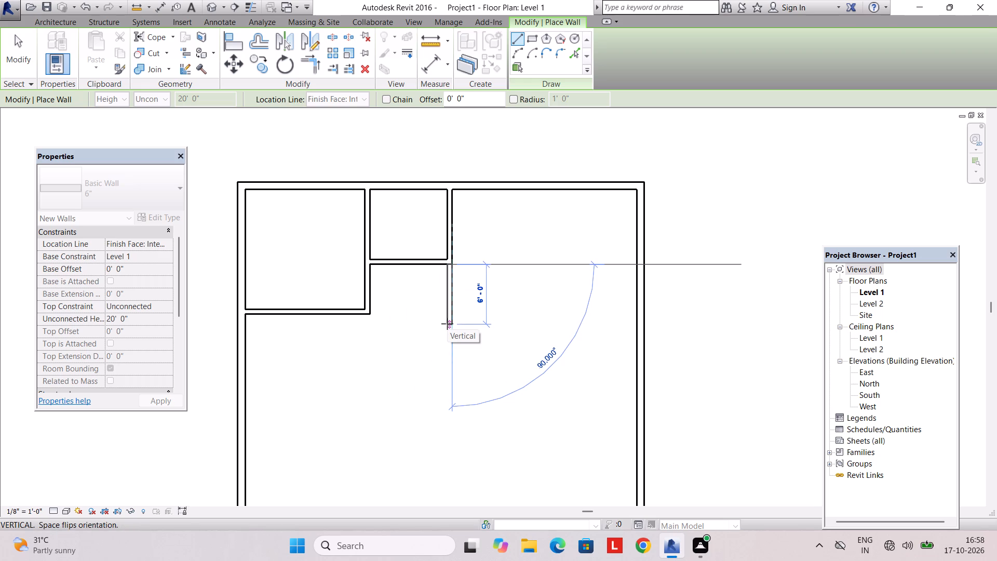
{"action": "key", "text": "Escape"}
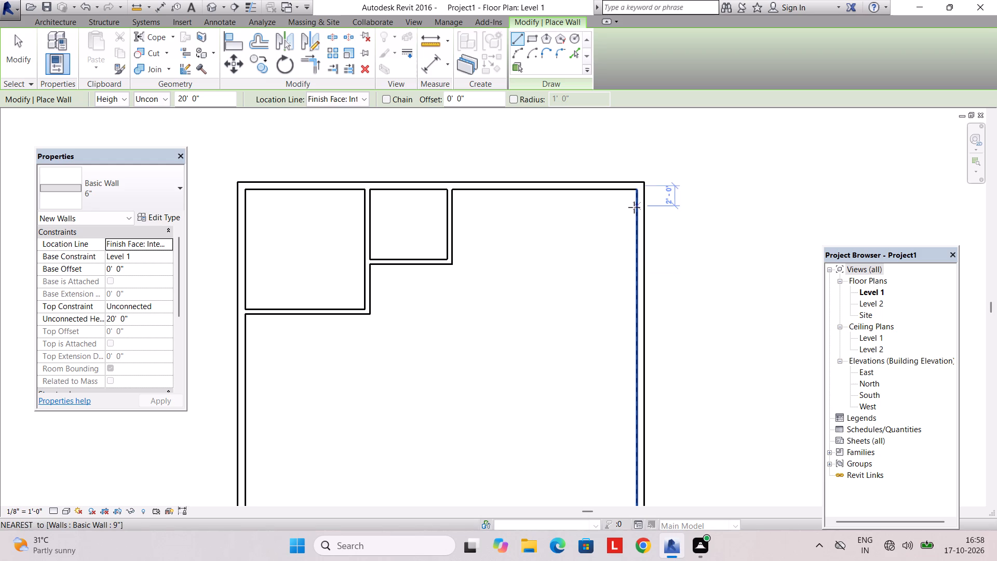
Enclose the northeast room with a 6" wall starting 12' down the east wall, and a vertical wall joining it to the second room's southeast corner.
{"action": "type", "text": "12'"}
{"action": "key", "text": "Return"}
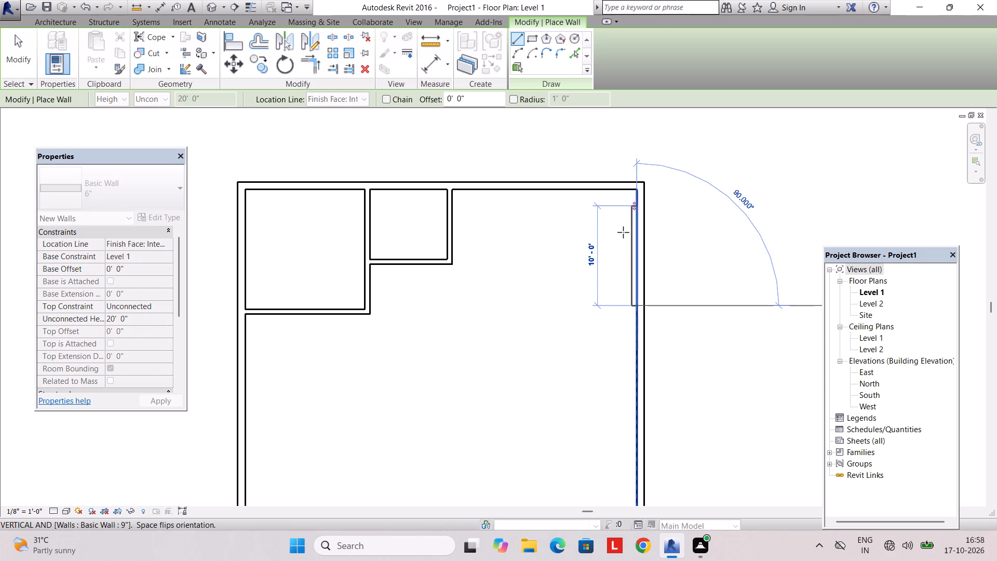
{"action": "left_click", "coordinate": [447, 313]}
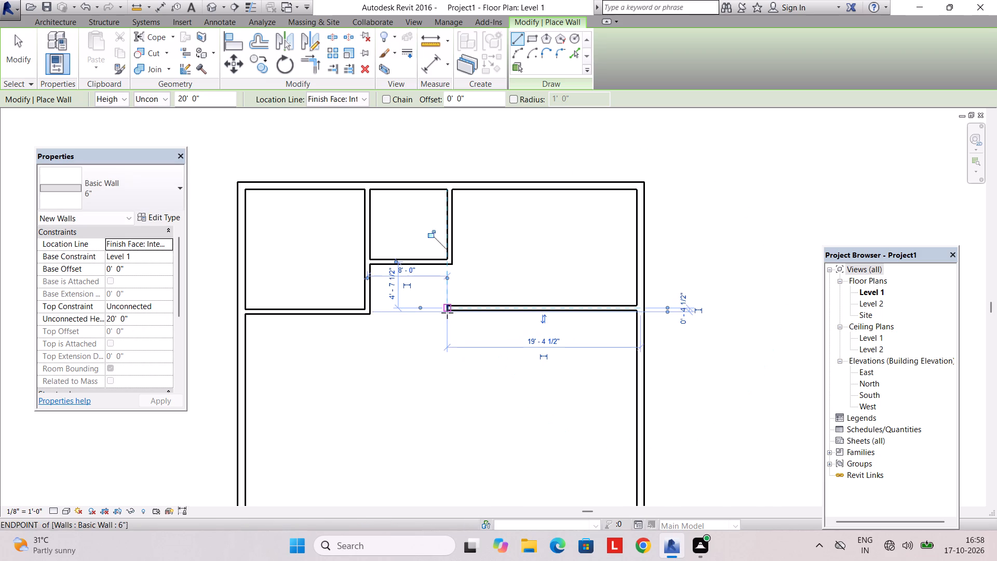
{"action": "left_click", "coordinate": [447, 310]}
{"action": "key", "text": "space"}
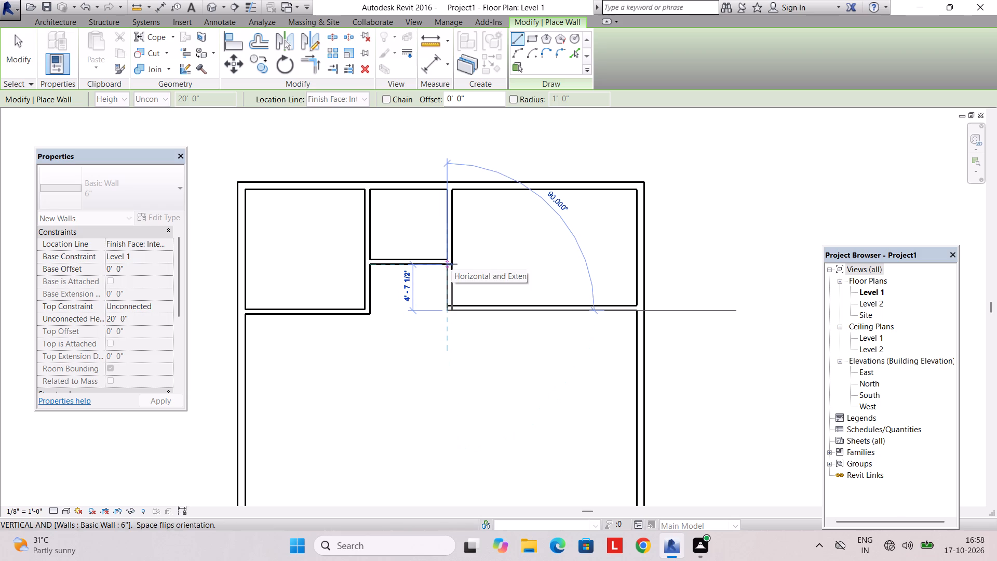
{"action": "left_click", "coordinate": [451, 264]}
{"action": "key", "text": "Escape"}
{"action": "middle_click_drag", "start_coordinate": [478, 356], "coordinate": [475, 415]}
{"action": "scroll", "coordinate": [478, 356], "scroll_direction": "down", "scroll_amount": 1}
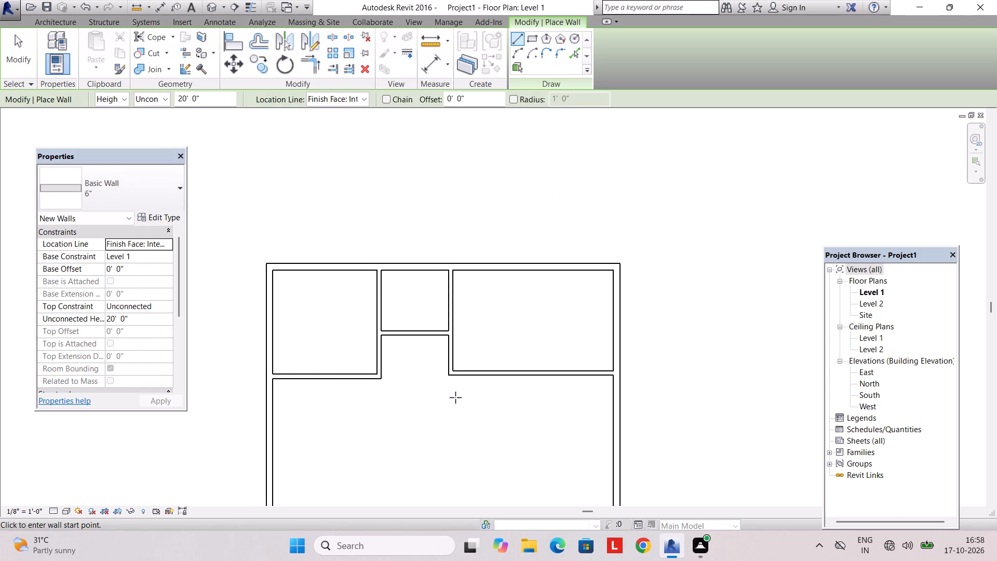
{"action": "middle_click_drag", "start_coordinate": [422, 380], "coordinate": [424, 311]}
{"action": "middle_click_drag", "start_coordinate": [425, 337], "coordinate": [440, 328]}
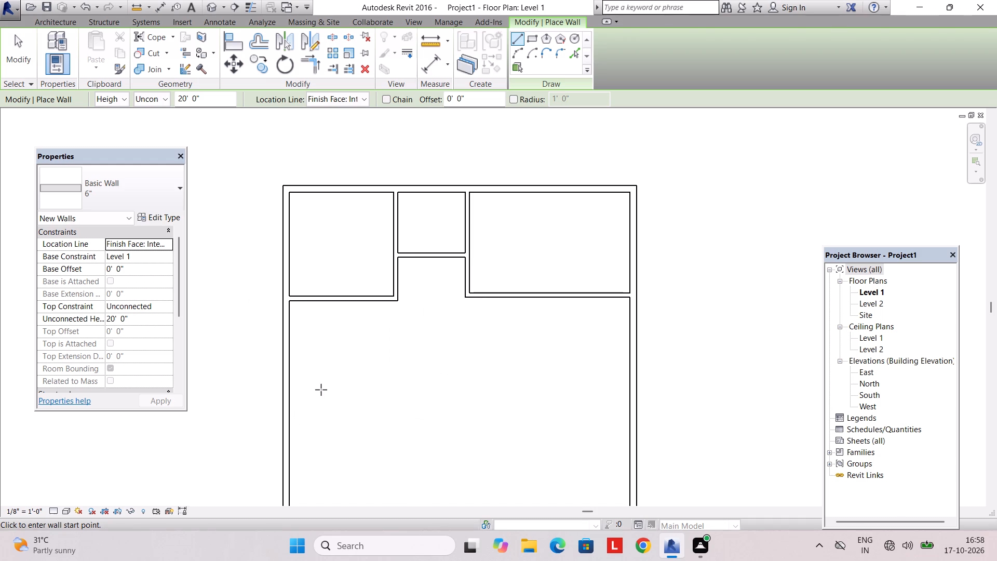
{"action": "key", "text": "Escape"}
{"action": "key", "text": "Escape"}
Set the unconnected height of all the 6" interior walls to 10'.
{"action": "left_click", "coordinate": [347, 304]}
{"action": "type", "text": "SA"}
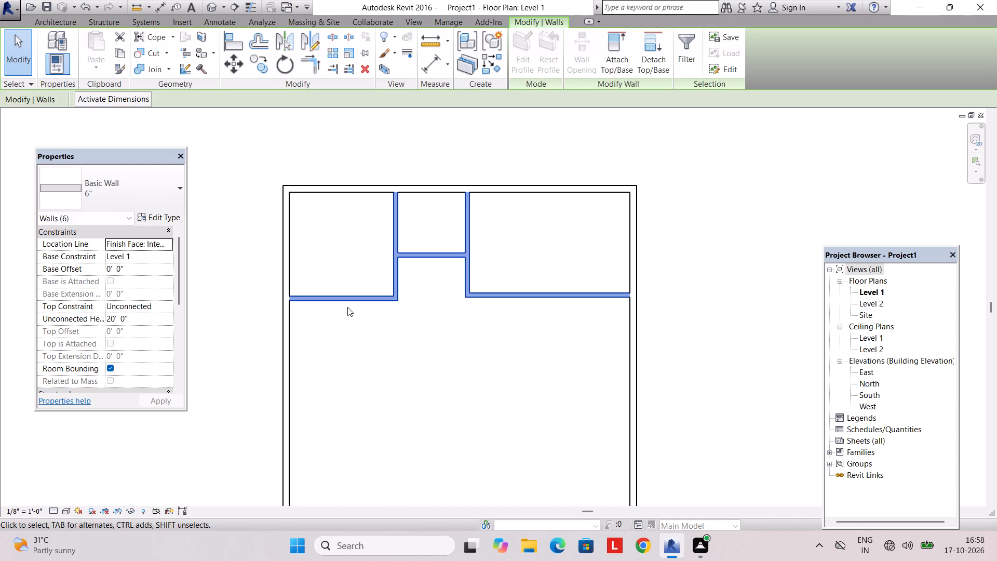
{"action": "left_click", "coordinate": [140, 314]}
{"action": "type", "text": "10'"}
{"action": "key", "text": "Return"}
{"action": "key", "text": "Return"}
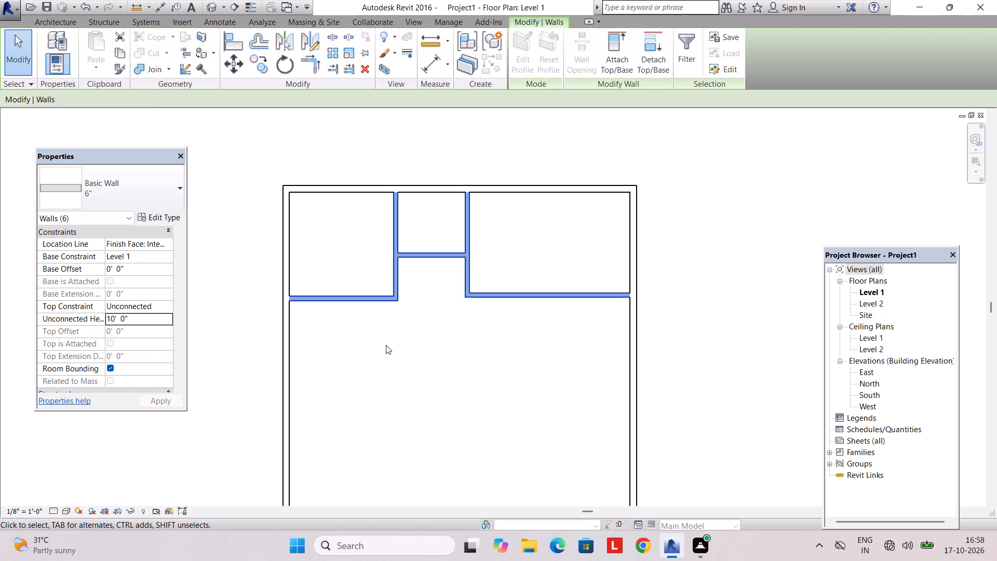
{"action": "key", "text": "Escape"}
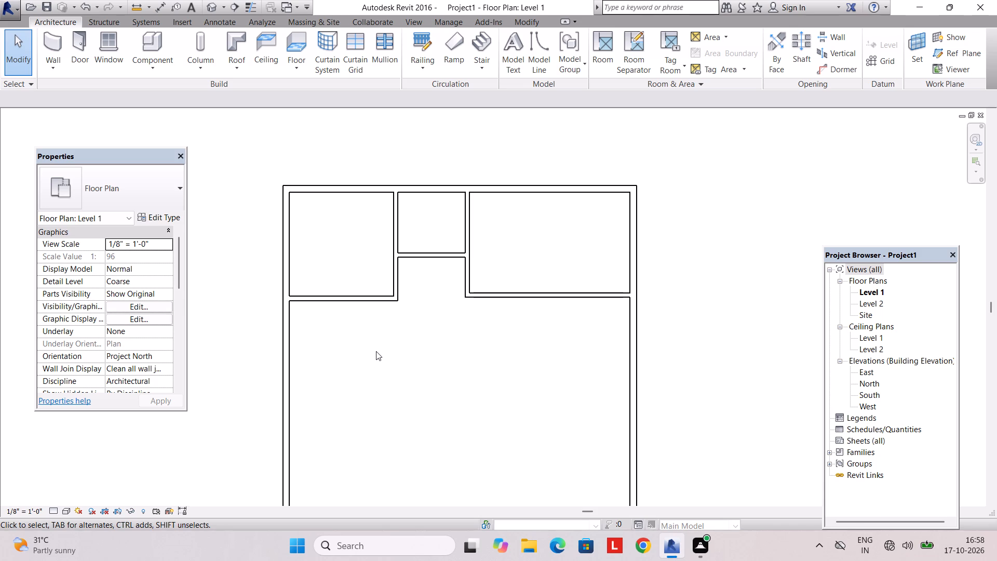
Draw a 12' long horizontal 6" wall from the west wall's inner face, starting 10' south of the corner room's horizontal partition.
{"action": "scroll", "coordinate": [377, 351], "scroll_direction": "down", "scroll_amount": 1}
{"action": "middle_click_drag", "start_coordinate": [377, 354], "coordinate": [370, 327]}
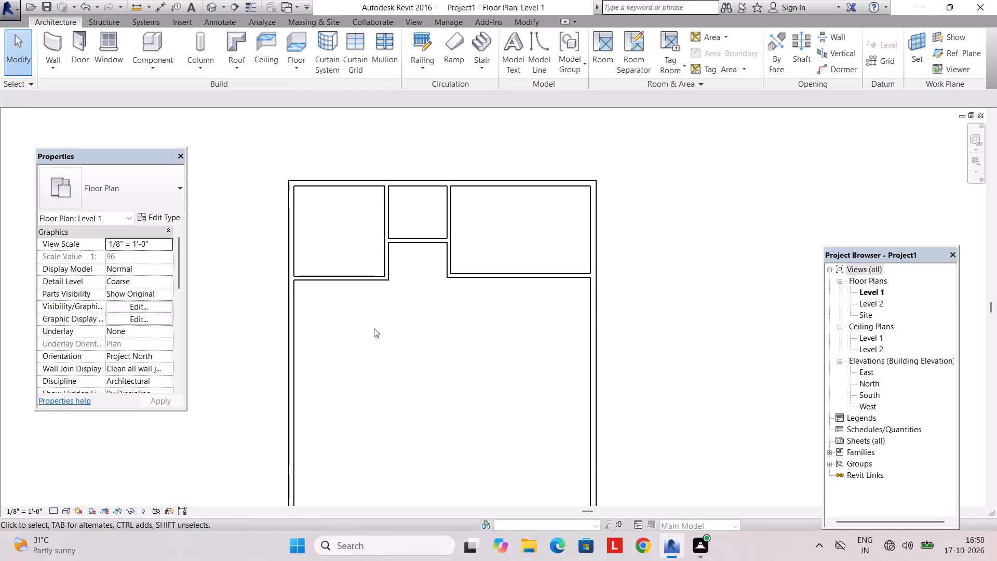
{"action": "left_click", "coordinate": [49, 38]}
{"action": "scroll", "coordinate": [293, 273], "scroll_direction": "up", "scroll_amount": 2}
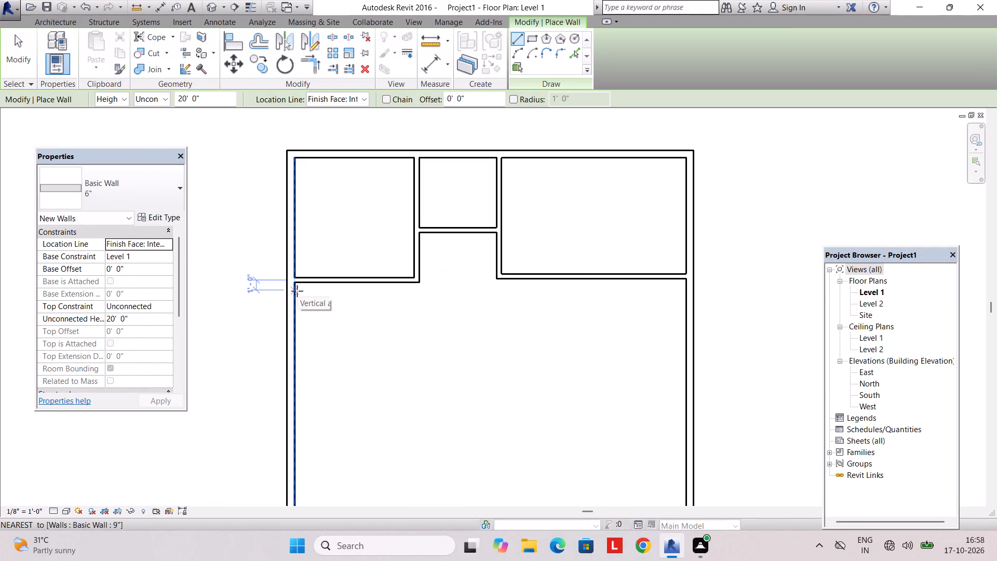
{"action": "type", "text": "10'"}
{"action": "key", "text": "Return"}
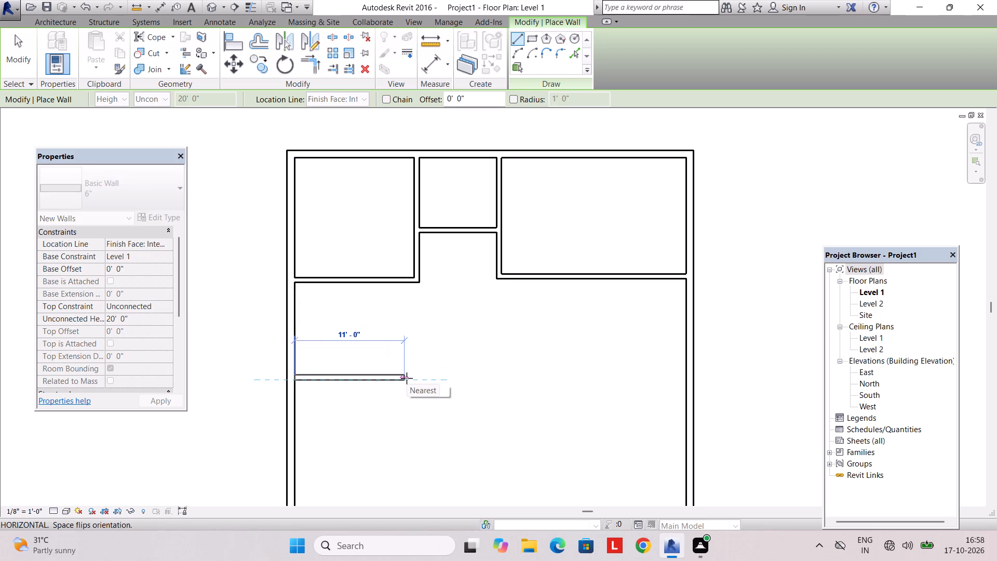
{"action": "type", "text": "12'"}
{"action": "key", "text": "Return"}
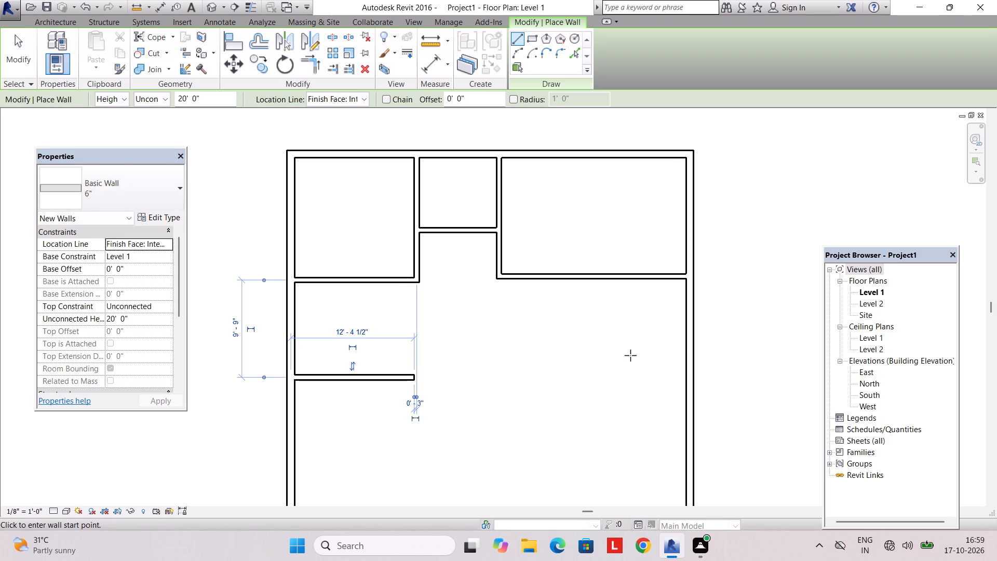
{"action": "key", "text": "Escape"}
{"action": "key", "text": "space"}
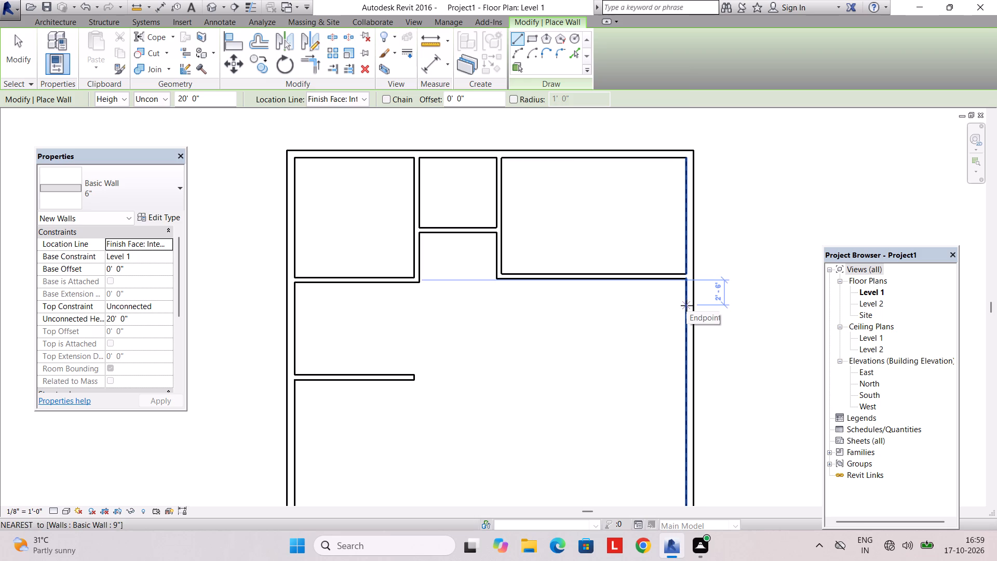
{"action": "key", "text": "Escape"}
{"action": "key", "text": "Escape"}
{"action": "key", "text": "Escape"}
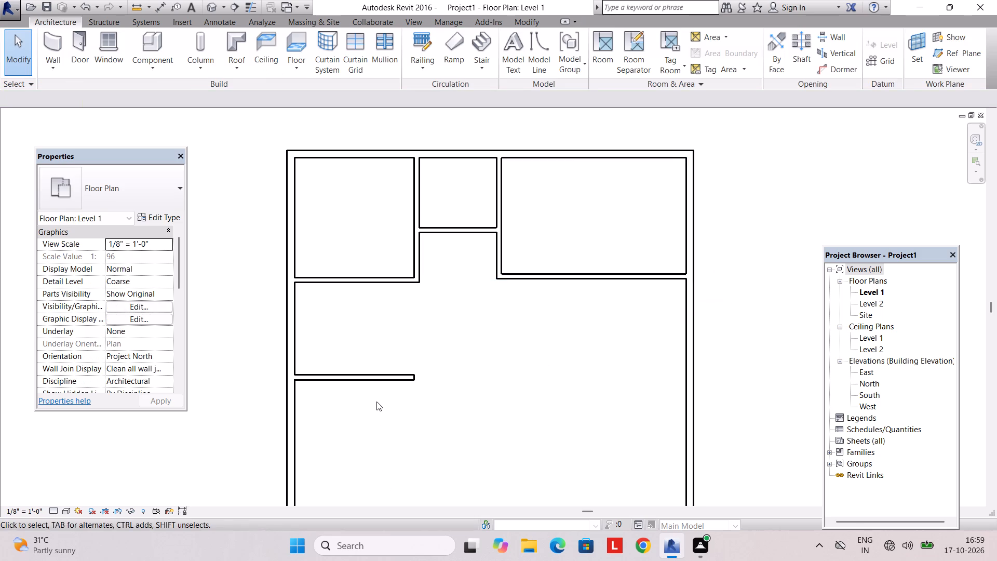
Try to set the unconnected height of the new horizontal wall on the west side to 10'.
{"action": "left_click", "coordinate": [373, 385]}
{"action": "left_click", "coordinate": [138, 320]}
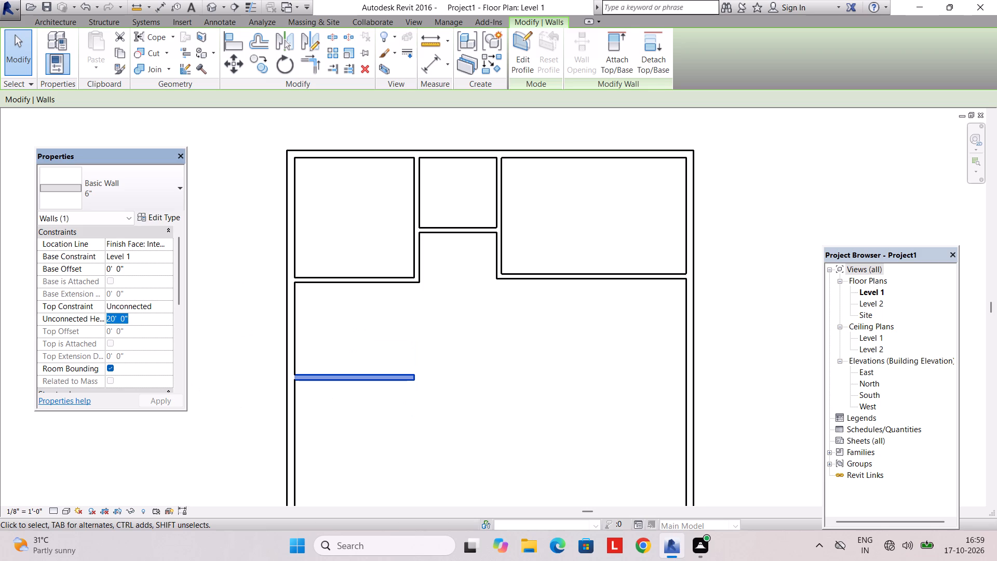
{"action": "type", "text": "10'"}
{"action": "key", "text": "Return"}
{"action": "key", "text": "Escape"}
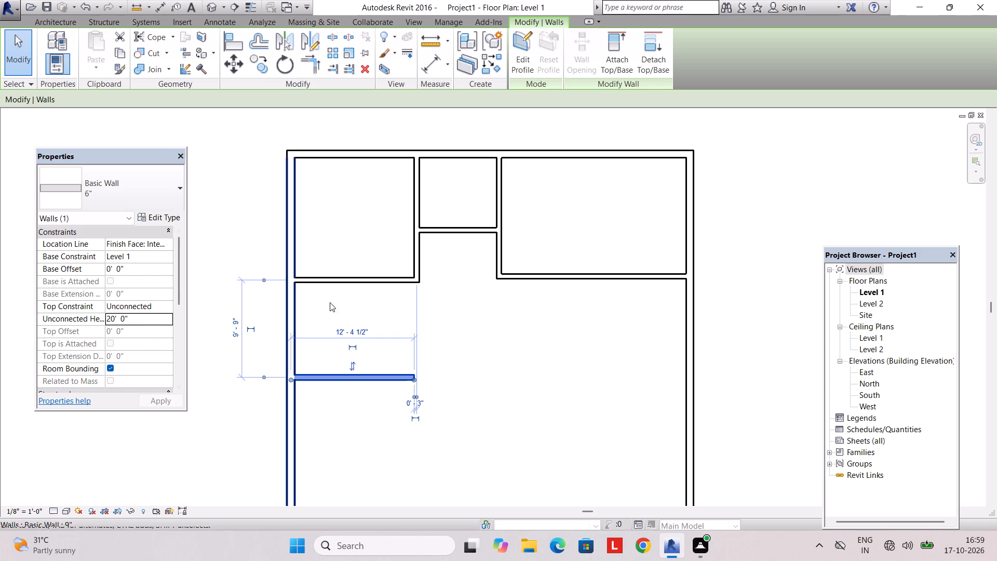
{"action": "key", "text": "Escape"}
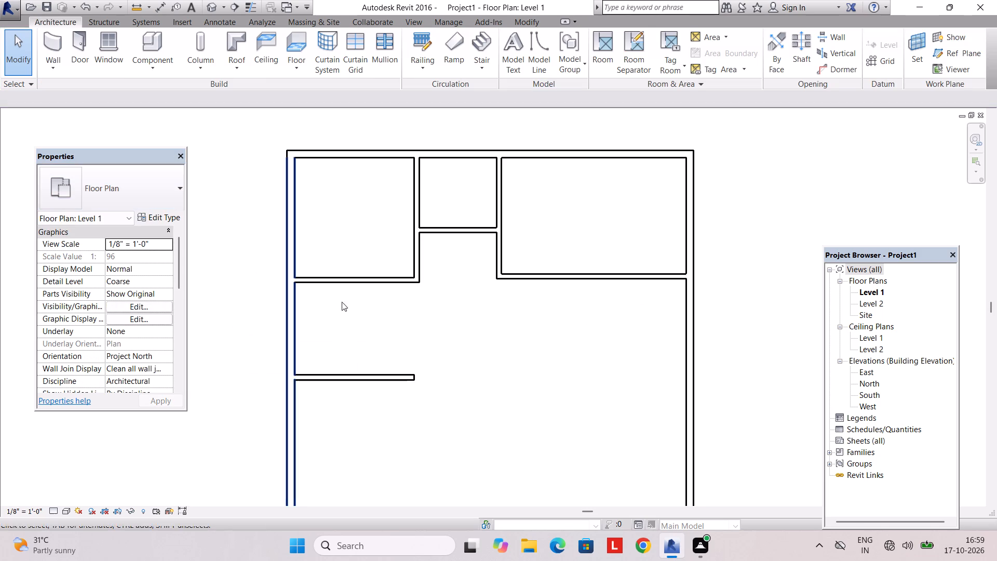
Draw a 10' high 6" wall from the east wall, 10' south of the northeast room's partition, ending in line with that room's vertical partition.
{"action": "left_click", "coordinate": [48, 39]}
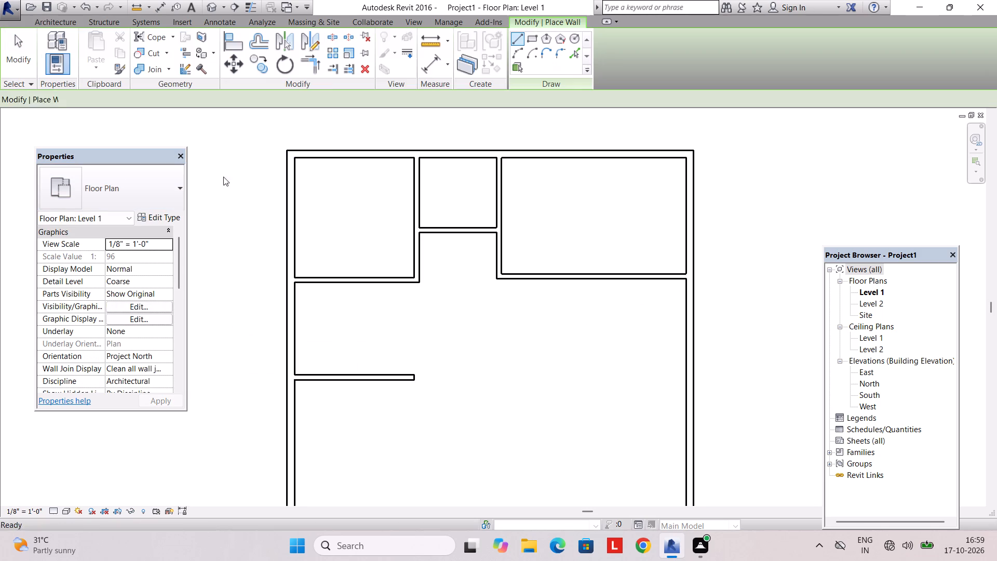
{"action": "left_click", "coordinate": [137, 320]}
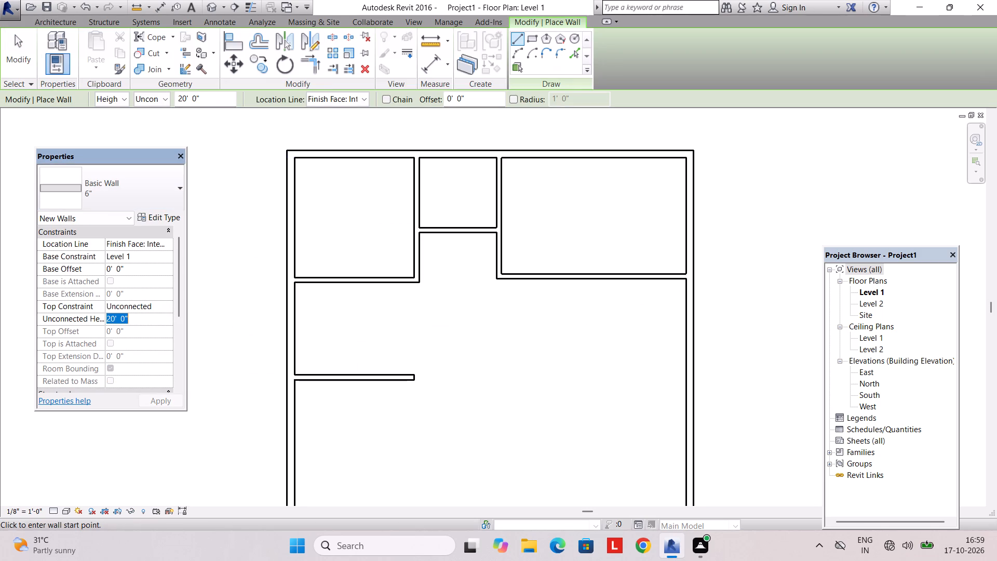
{"action": "type", "text": "10'"}
{"action": "key", "text": "Return"}
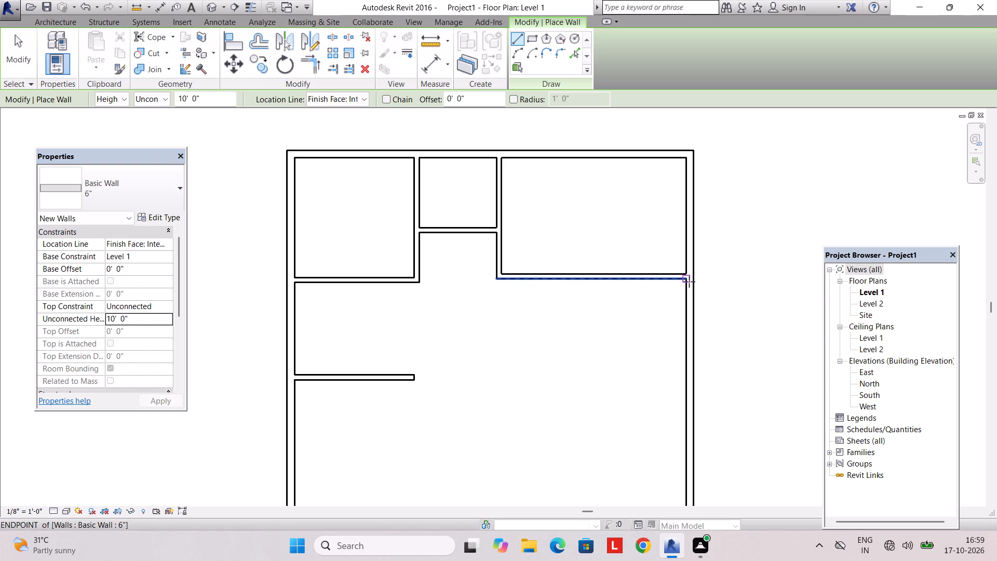
{"action": "type", "text": "12"}
{"action": "key", "text": "BackSpace"}
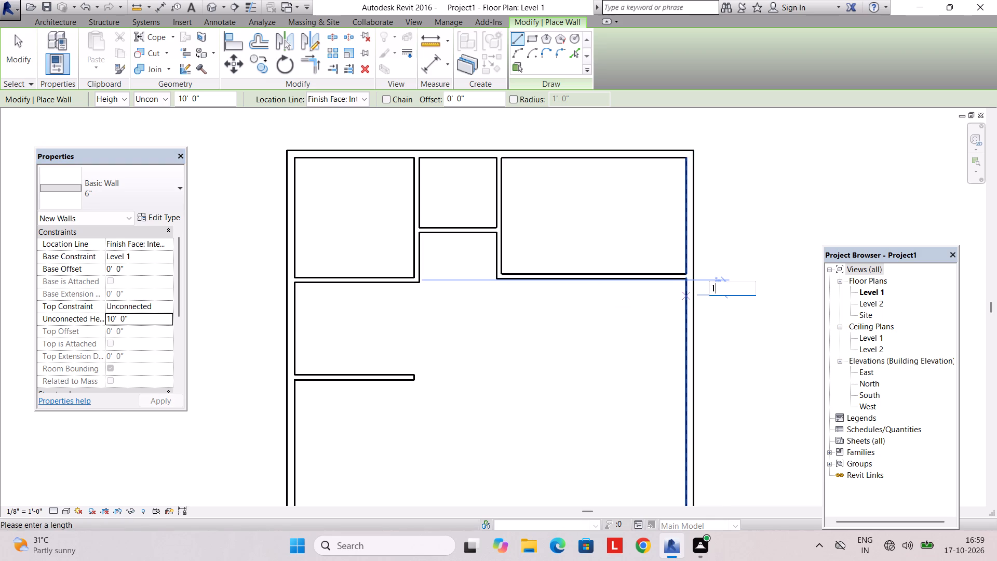
{"action": "type", "text": "0'"}
{"action": "key", "text": "Return"}
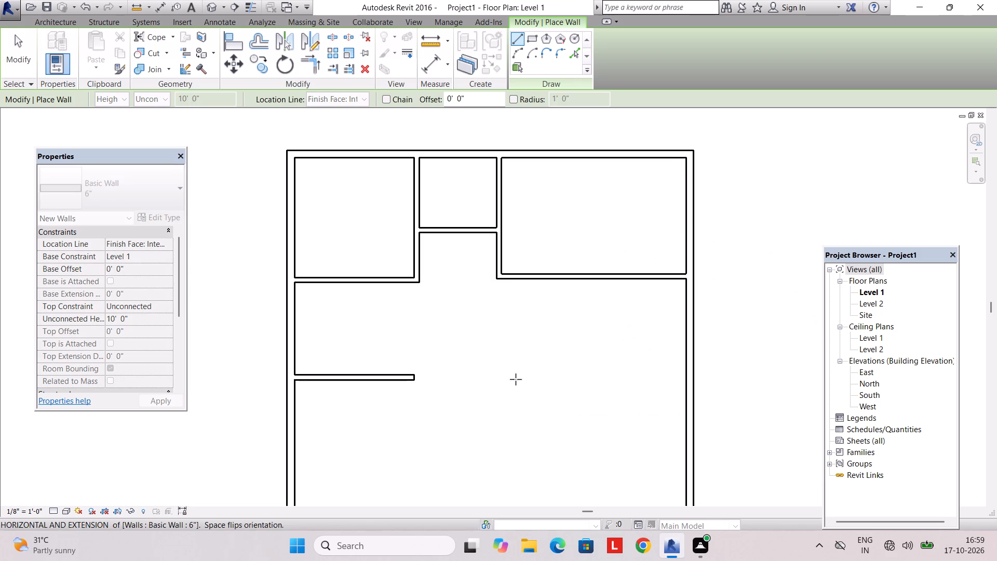
{"action": "left_click", "coordinate": [502, 378]}
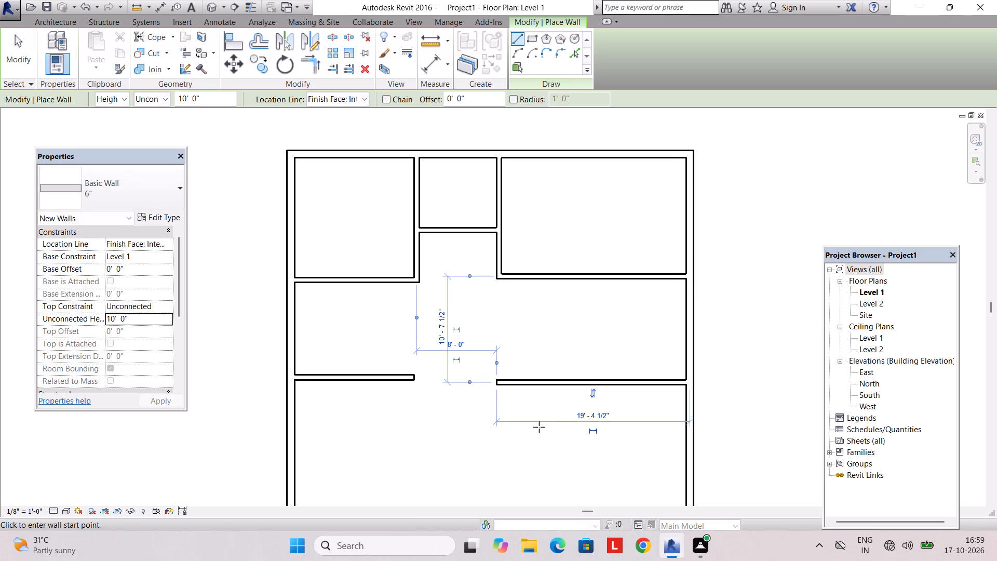
{"action": "scroll", "coordinate": [419, 403], "scroll_direction": "up", "scroll_amount": 3}
{"action": "middle_click_drag", "start_coordinate": [465, 393], "coordinate": [406, 403]}
{"action": "scroll", "coordinate": [412, 397], "scroll_direction": "up", "scroll_amount": 2}
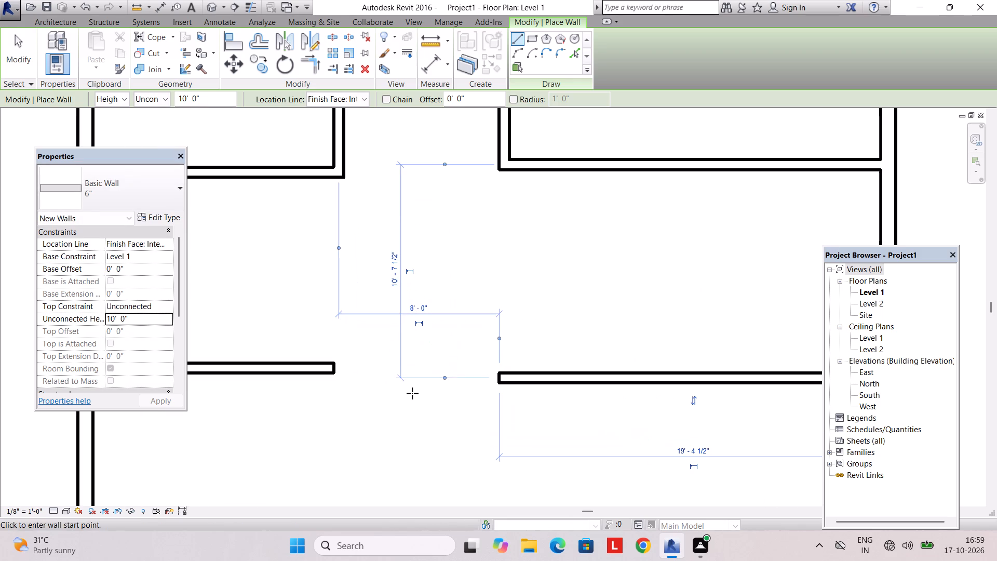
{"action": "middle_click_drag", "start_coordinate": [326, 393], "coordinate": [455, 393]}
{"action": "key", "text": "Escape"}
{"action": "left_click", "coordinate": [230, 299]}
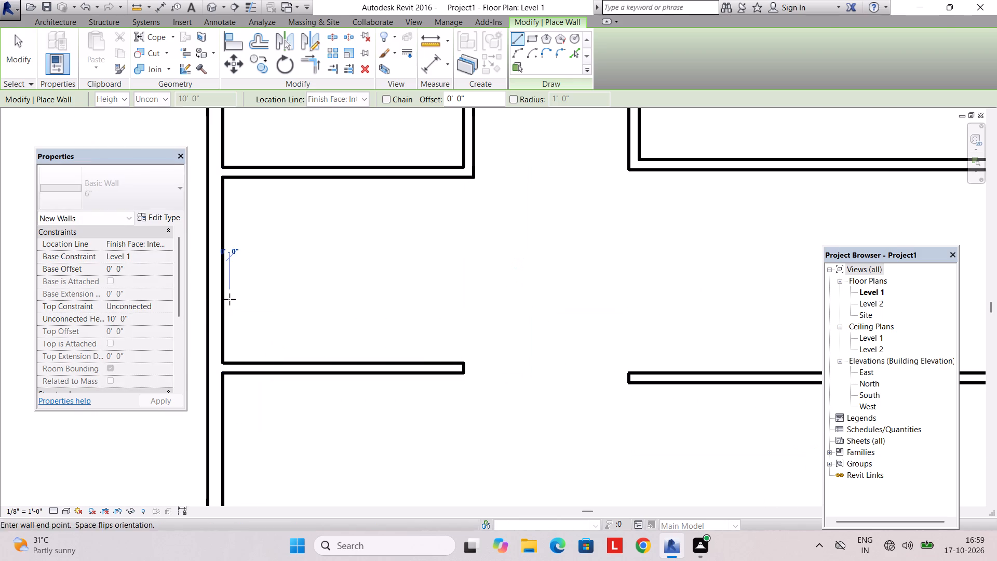
{"action": "key", "text": "Escape"}
{"action": "key", "text": "Escape"}
Set the clear distance between the free-ended 6" wall on the west side and the partition north of it to 10'.
{"action": "left_click", "coordinate": [319, 365]}
{"action": "scroll", "coordinate": [269, 330], "scroll_direction": "down", "scroll_amount": 3}
{"action": "middle_click_drag", "start_coordinate": [273, 330], "coordinate": [302, 339]}
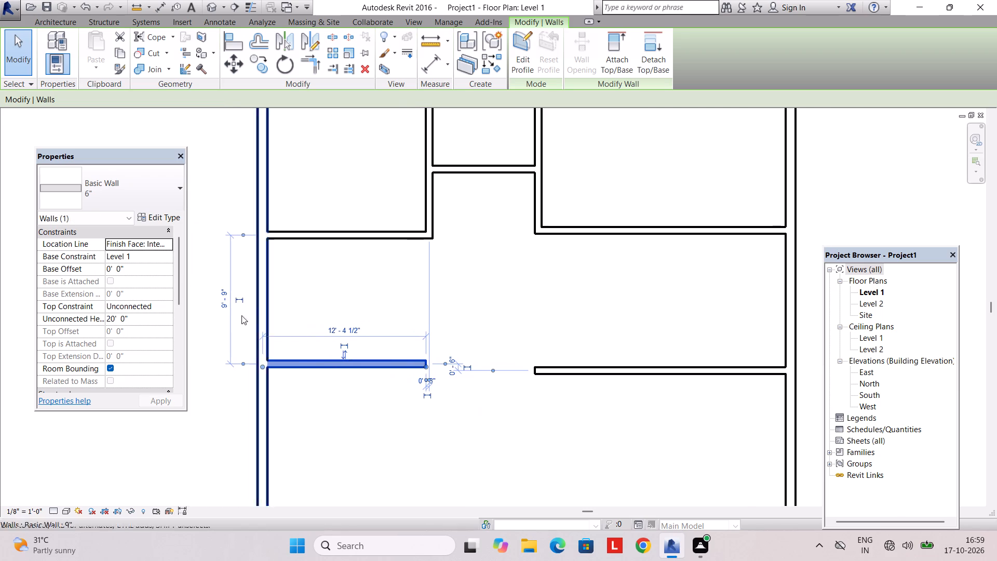
{"action": "left_click", "coordinate": [244, 231]}
{"action": "left_click", "coordinate": [244, 231]}
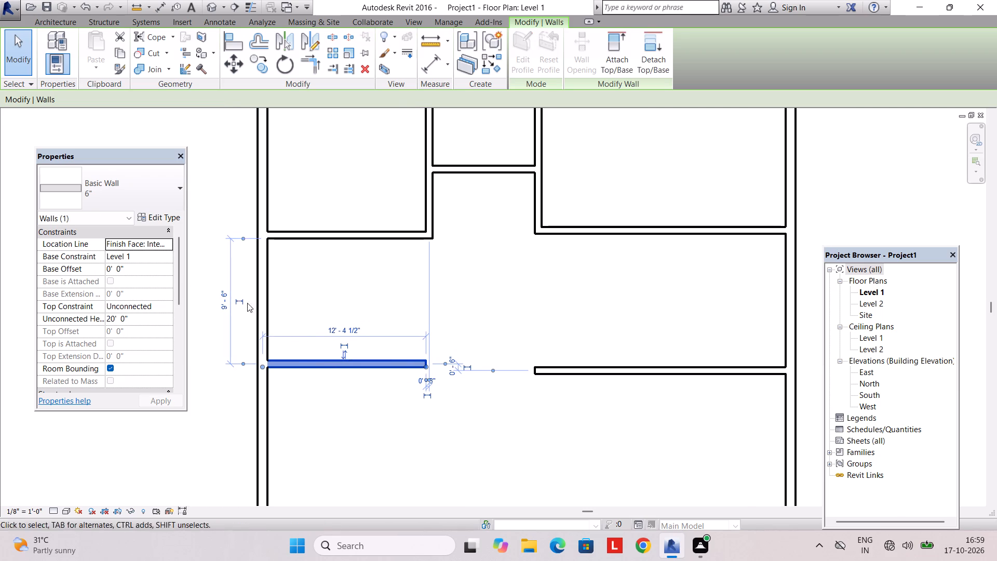
{"action": "left_click", "coordinate": [242, 362]}
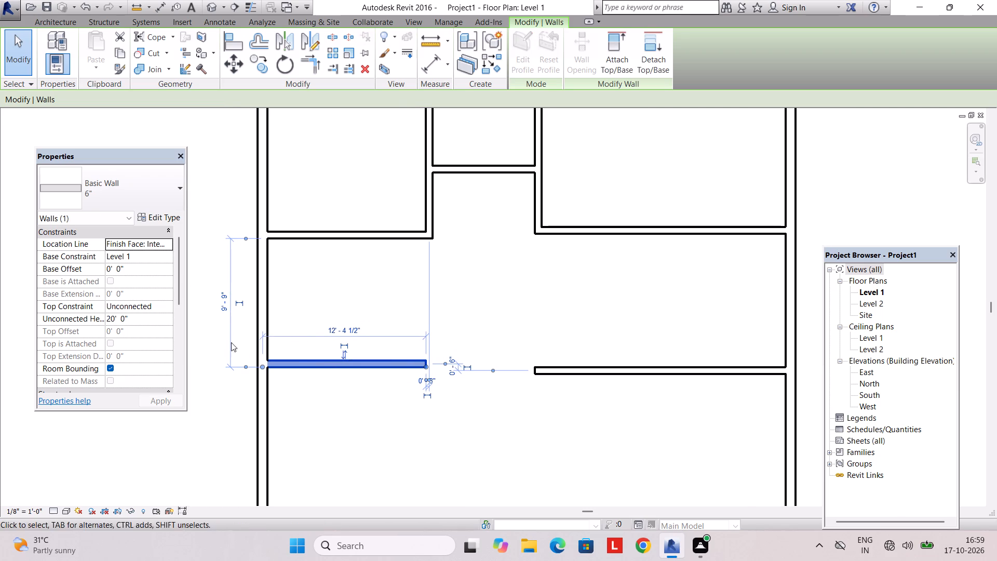
{"action": "left_click", "coordinate": [245, 362]}
{"action": "left_click", "coordinate": [220, 301]}
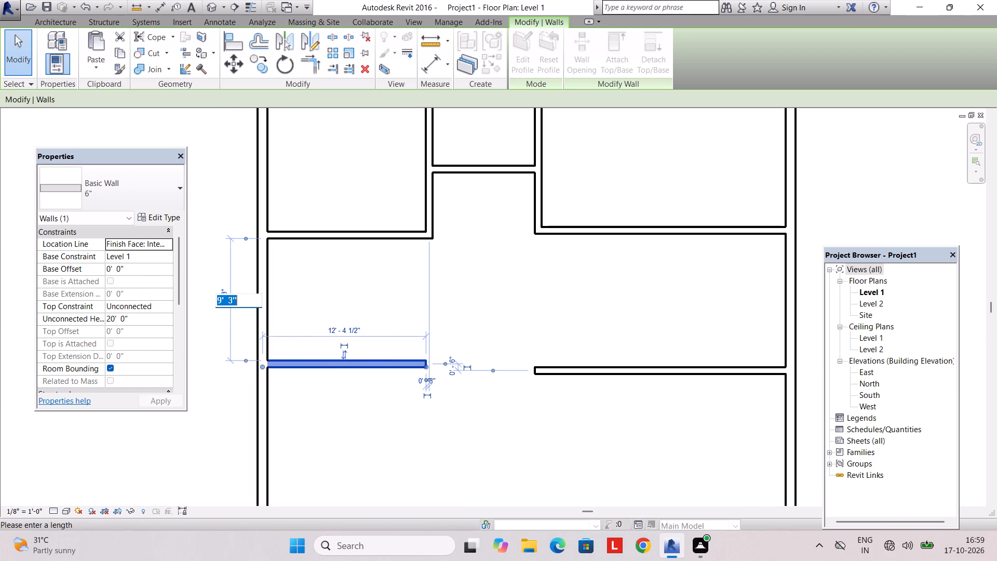
{"action": "type", "text": "10'"}
{"action": "key", "text": "Return"}
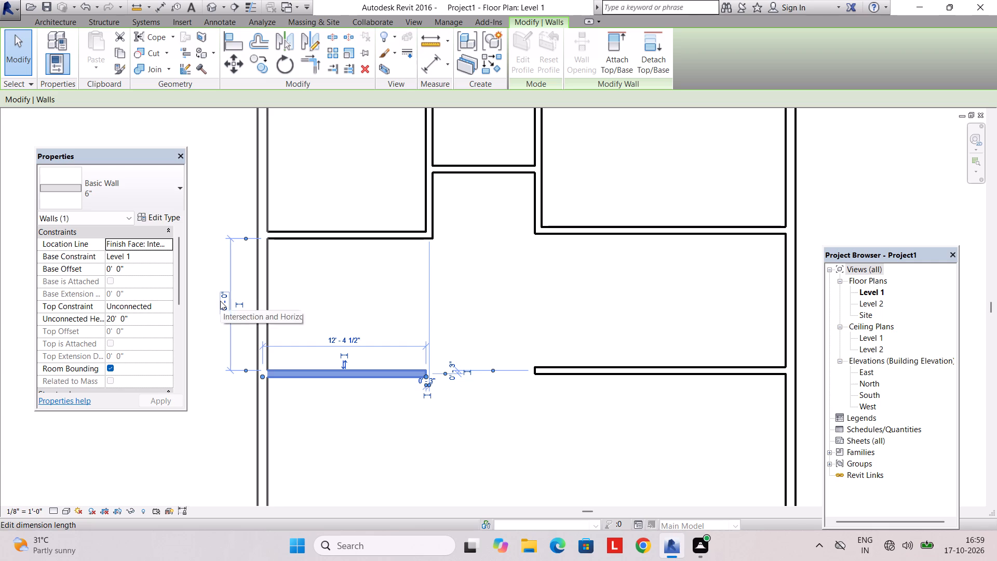
{"action": "key", "text": "Escape"}
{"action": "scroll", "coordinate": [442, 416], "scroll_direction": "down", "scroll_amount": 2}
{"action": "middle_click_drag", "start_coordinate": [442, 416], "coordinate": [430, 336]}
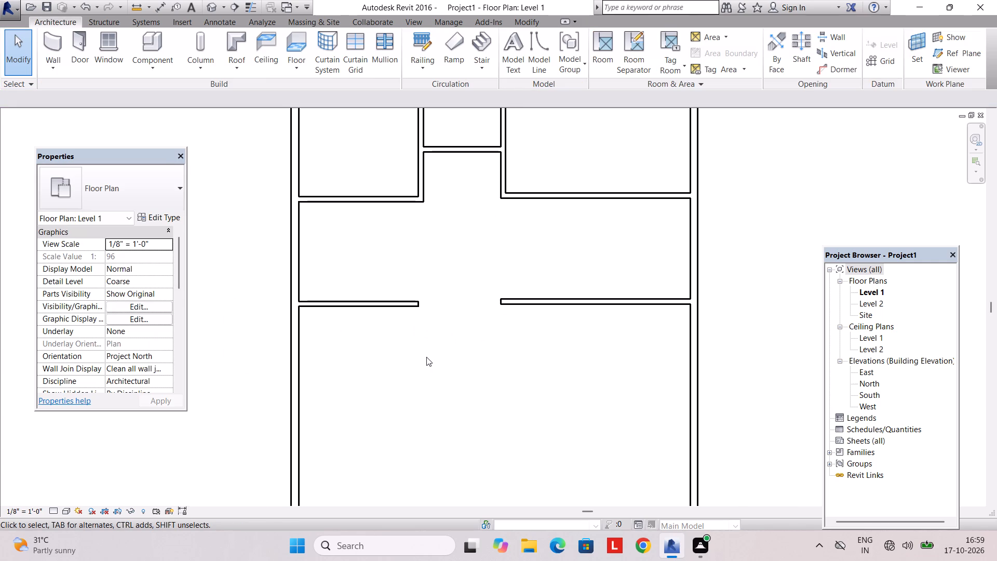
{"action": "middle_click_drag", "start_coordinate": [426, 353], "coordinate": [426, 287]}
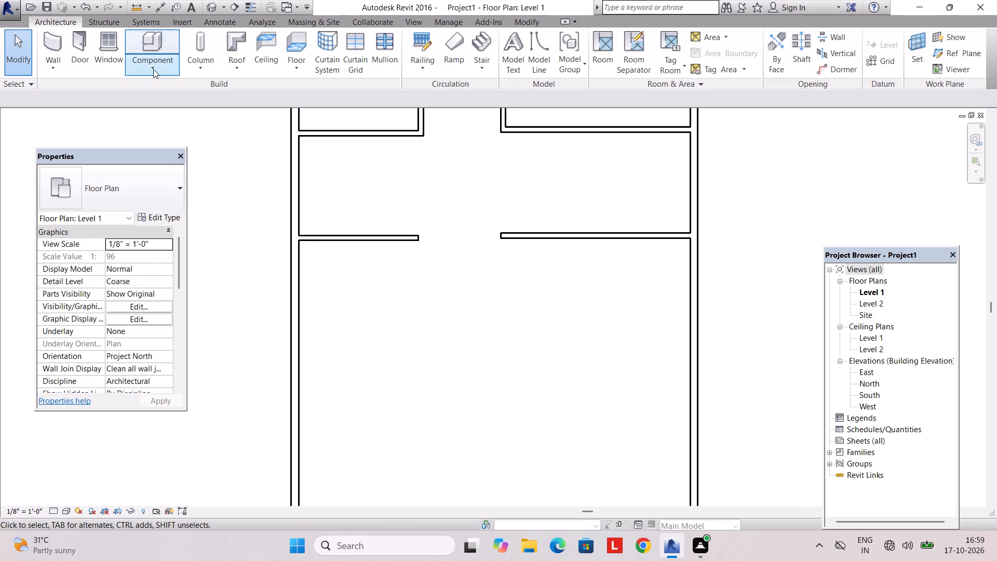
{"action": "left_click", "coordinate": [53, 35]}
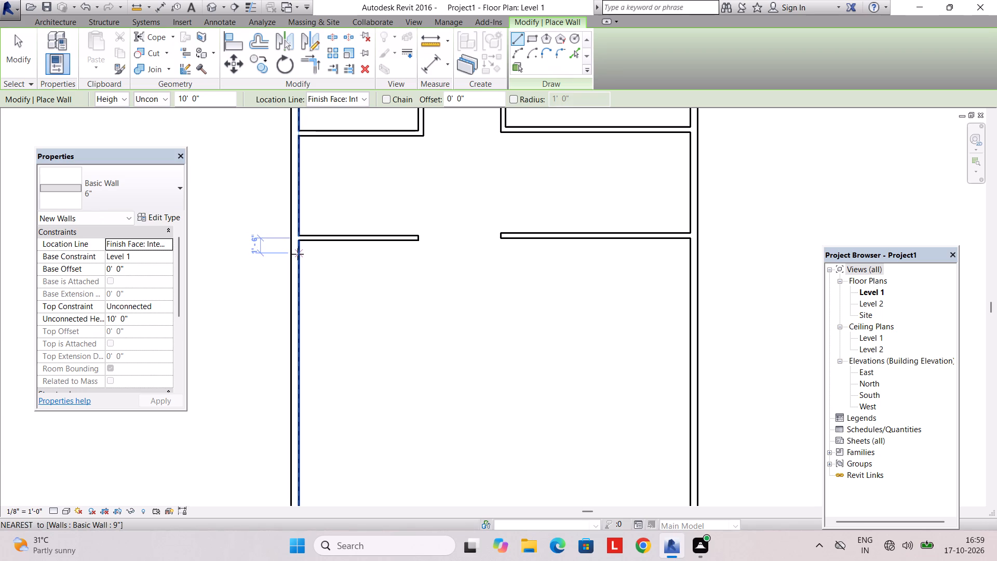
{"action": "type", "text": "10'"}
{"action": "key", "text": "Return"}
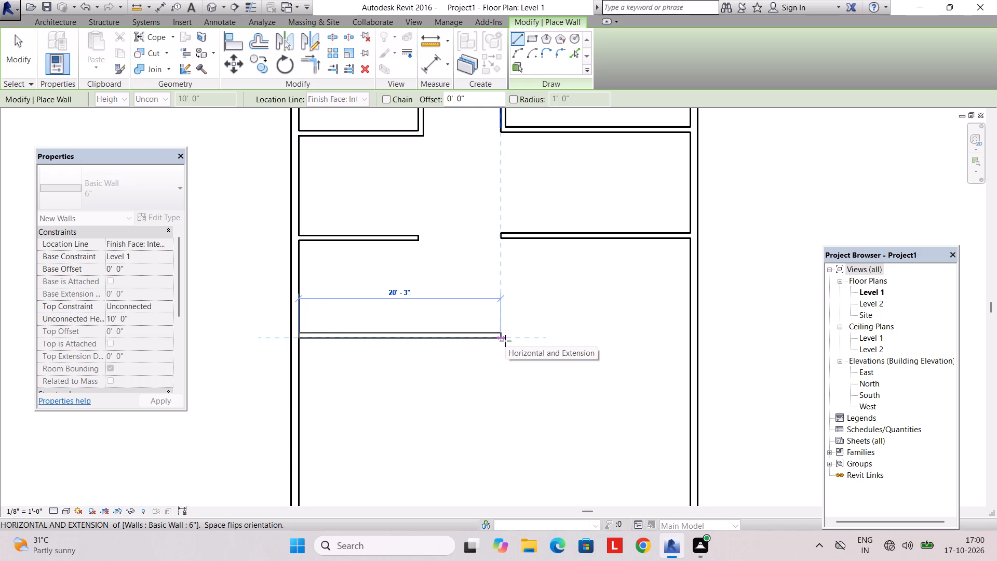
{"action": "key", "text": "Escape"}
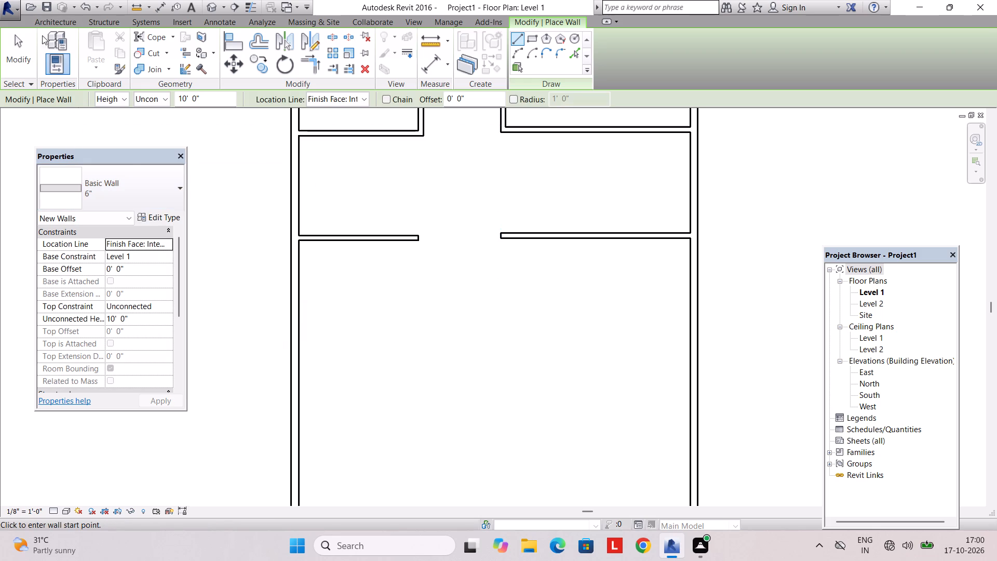
Switch the type of the wall being placed to Basic Wall 9".
{"action": "scroll", "coordinate": [132, 155], "scroll_direction": "down", "scroll_amount": 2}
{"action": "scroll", "coordinate": [265, 288], "scroll_direction": "down", "scroll_amount": 2}
{"action": "middle_click_drag", "start_coordinate": [281, 300], "coordinate": [272, 282]}
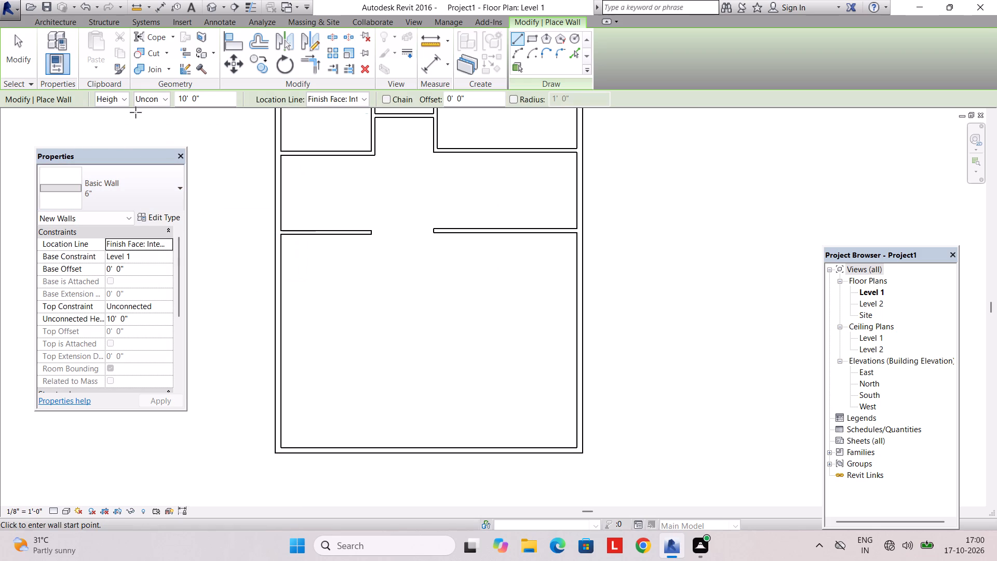
{"action": "left_click", "coordinate": [112, 205]}
{"action": "left_click", "coordinate": [112, 283]}
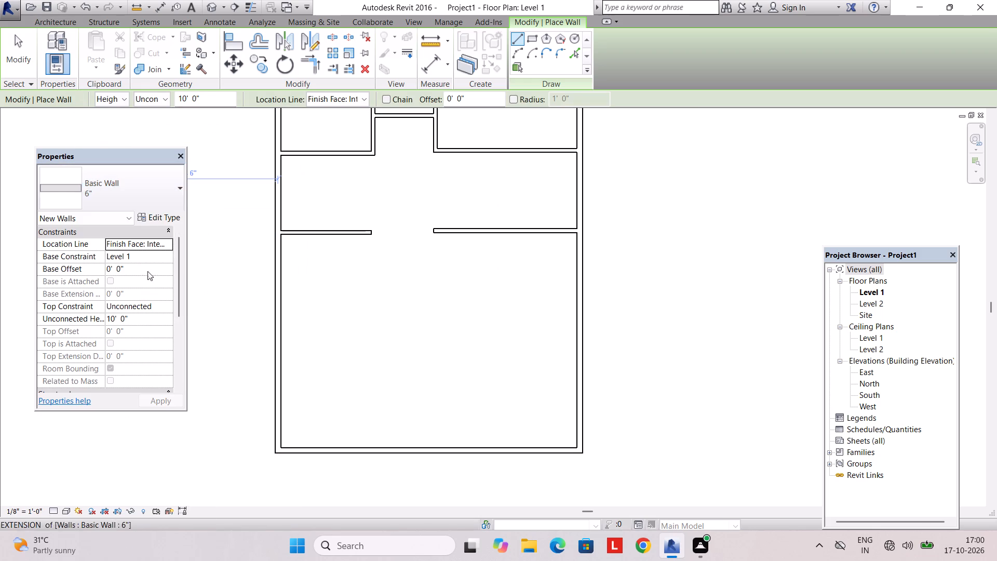
{"action": "scroll", "coordinate": [273, 247], "scroll_direction": "up", "scroll_amount": 2}
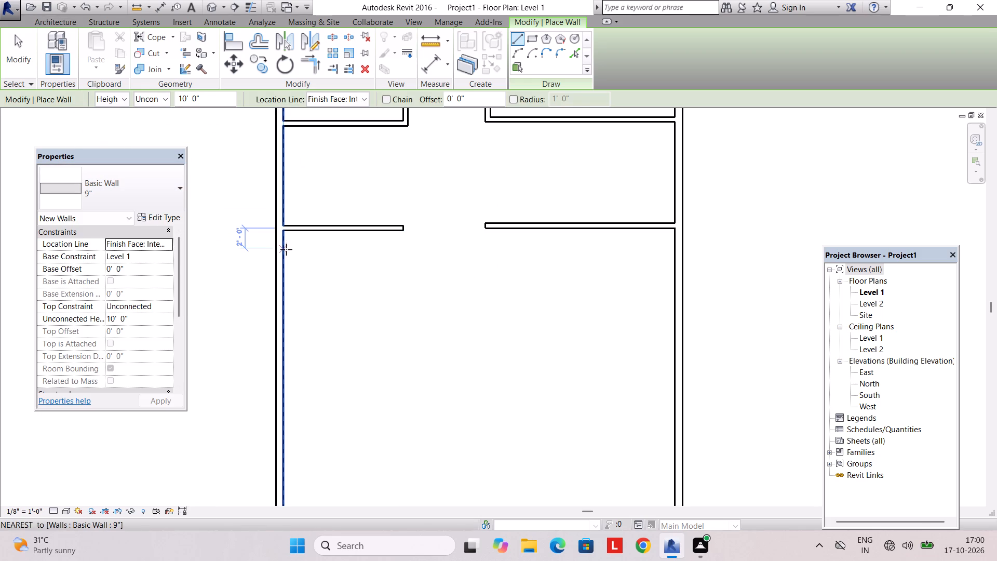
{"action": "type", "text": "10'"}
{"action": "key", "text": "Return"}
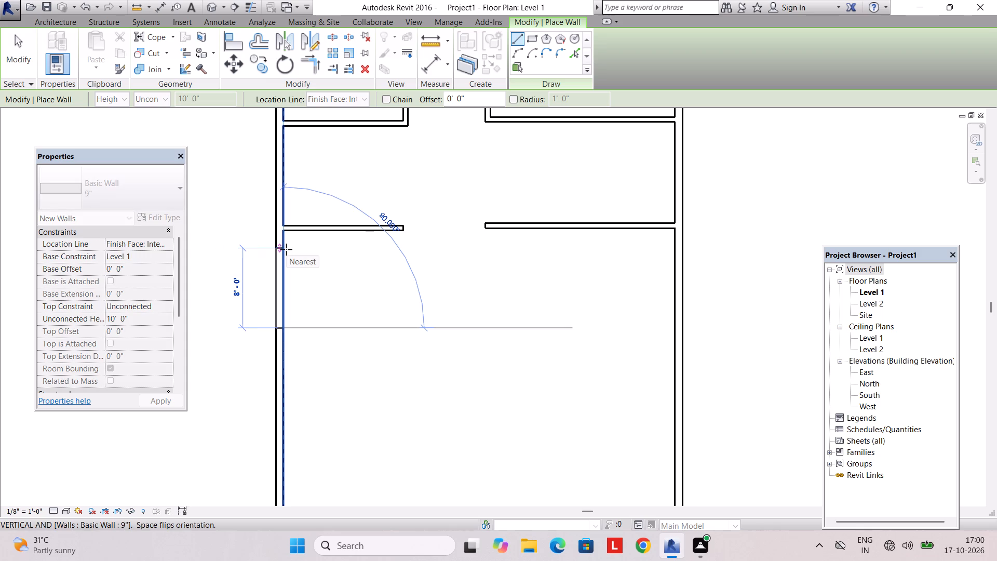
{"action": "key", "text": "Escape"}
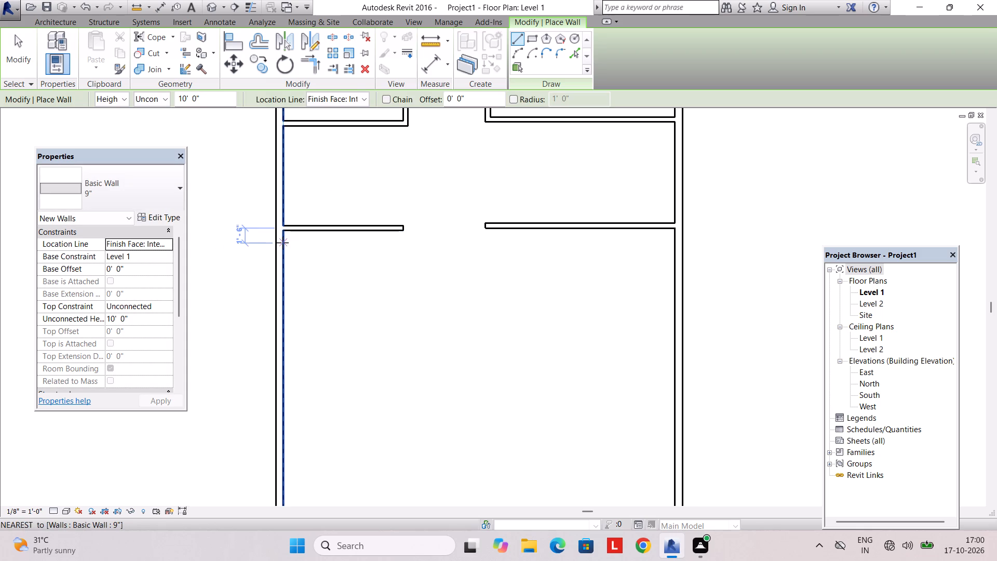
Draw a 10' high horizontal 9" wall from the west wall, entering a 12' start offset, ending in line with the east partition's free end.
{"action": "type", "text": "12'"}
{"action": "key", "text": "Return"}
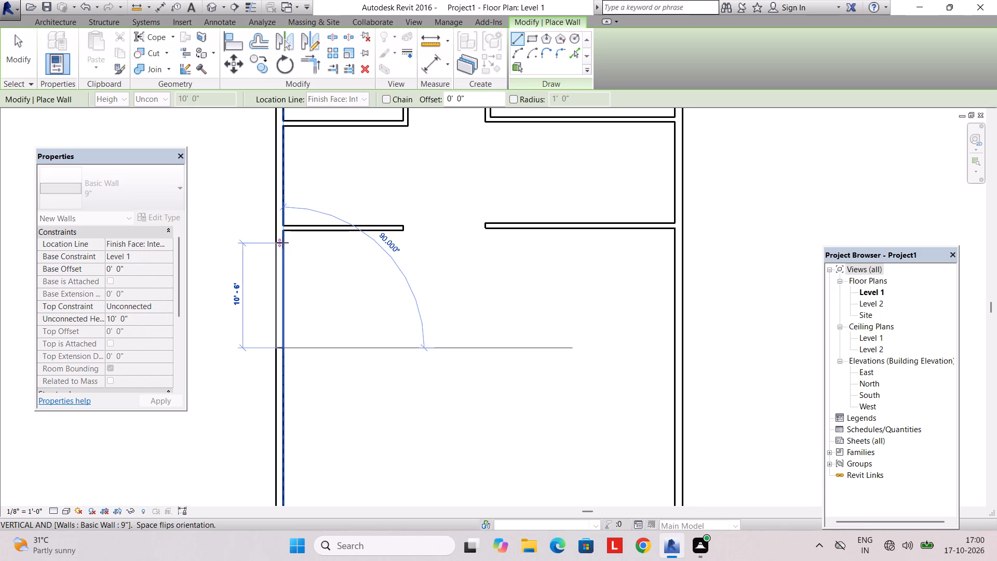
{"action": "scroll", "coordinate": [465, 349], "scroll_direction": "down", "scroll_amount": 1}
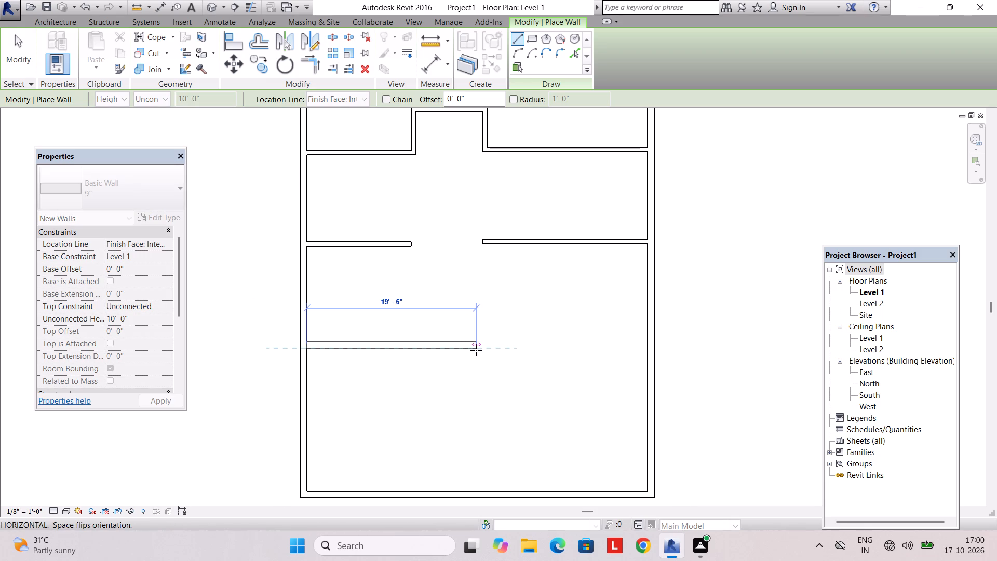
{"action": "left_click", "coordinate": [481, 350]}
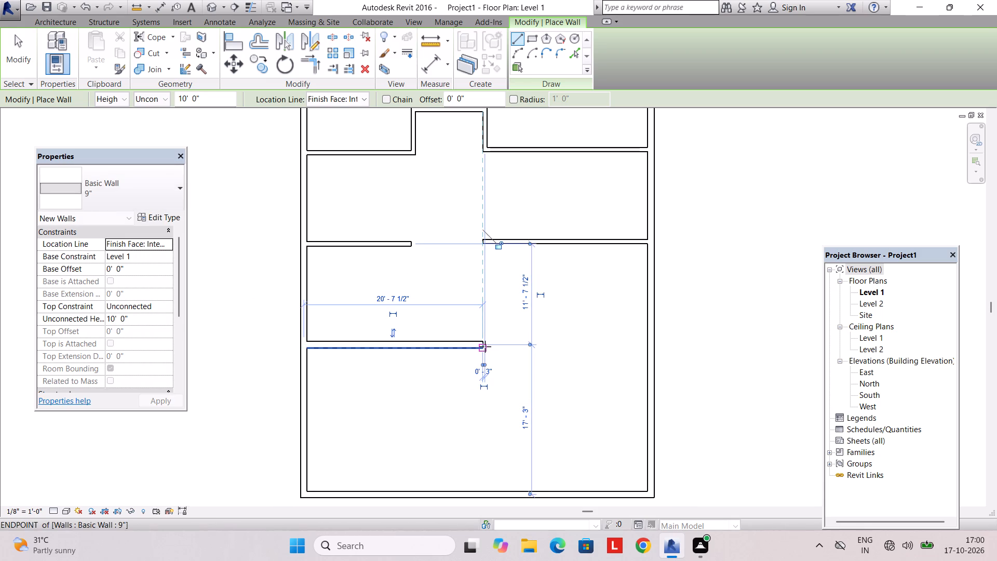
Draw a vertical 9" wall with location line Core Face: Exterior from the new wall's east end north to the east partition's free end.
{"action": "left_click", "coordinate": [330, 95]}
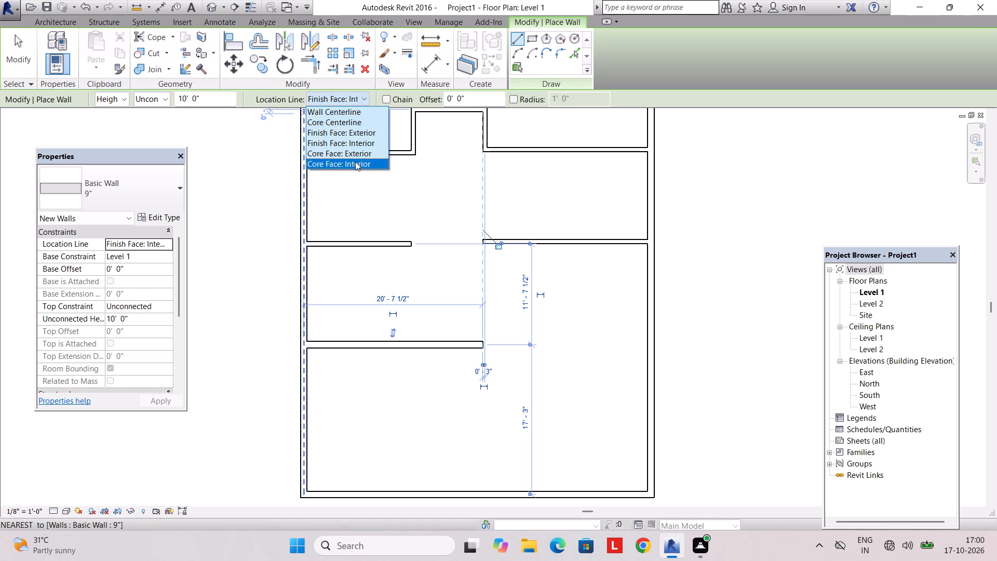
{"action": "left_click", "coordinate": [356, 150]}
{"action": "left_click", "coordinate": [484, 344]}
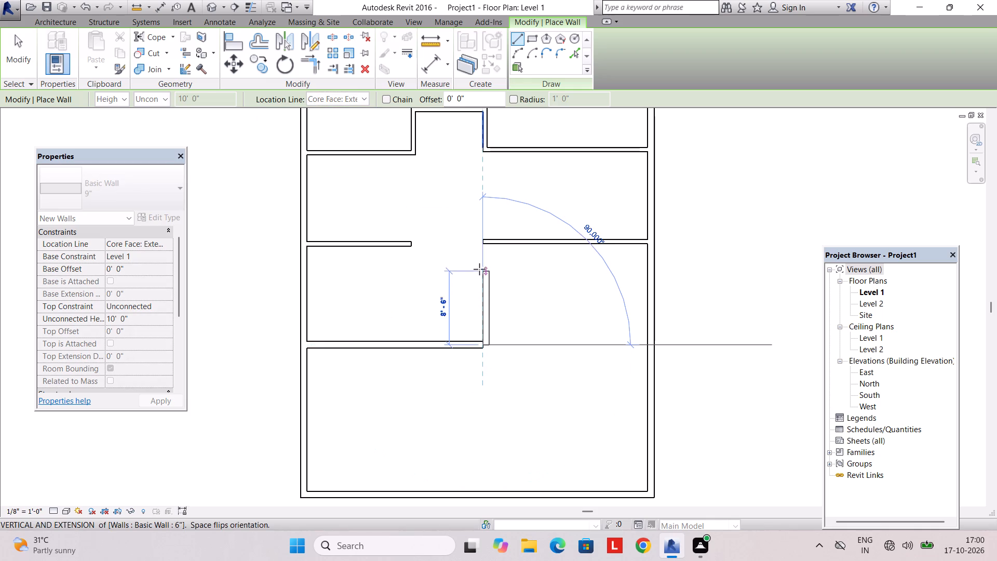
{"action": "left_click", "coordinate": [479, 246]}
{"action": "key", "text": "Escape"}
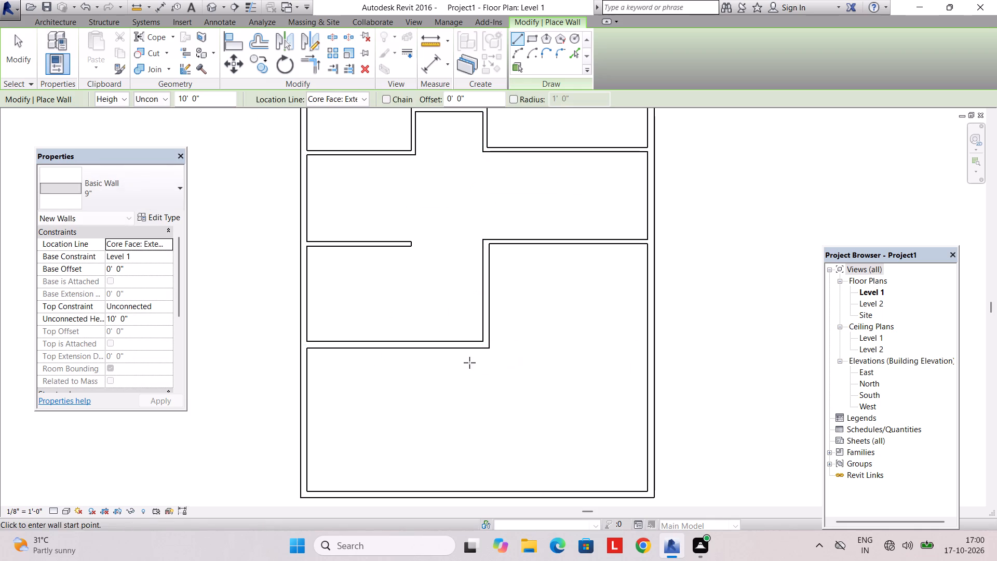
{"action": "middle_click_drag", "start_coordinate": [469, 363], "coordinate": [469, 375]}
{"action": "scroll", "coordinate": [453, 377], "scroll_direction": "up", "scroll_amount": 1}
{"action": "key", "text": "Escape"}
Set the clear distance between the west 6" partition and the horizontal 9" wall to 12', making that dimension permanent.
{"action": "left_click", "coordinate": [342, 357]}
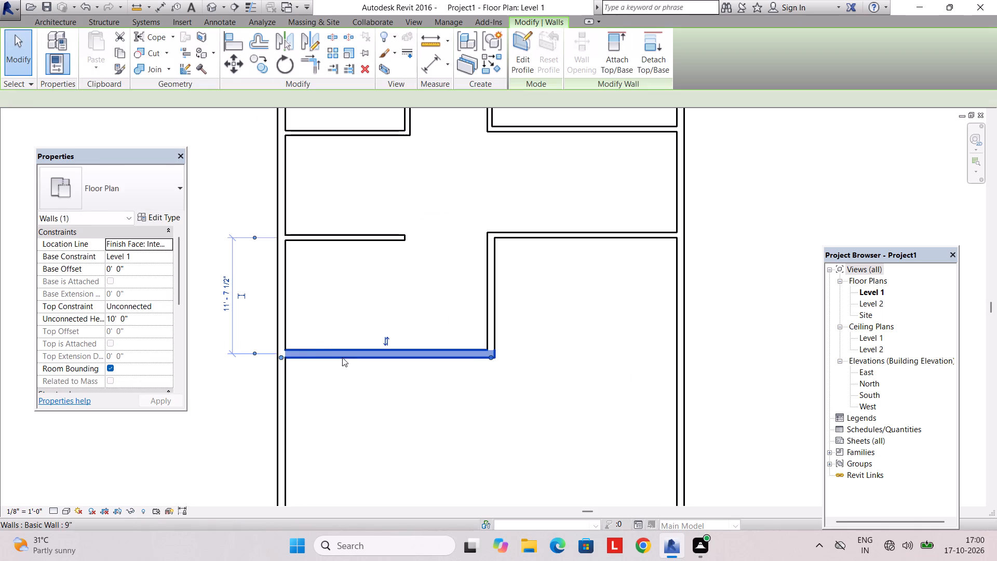
{"action": "left_click", "coordinate": [254, 354]}
{"action": "left_click", "coordinate": [254, 354]}
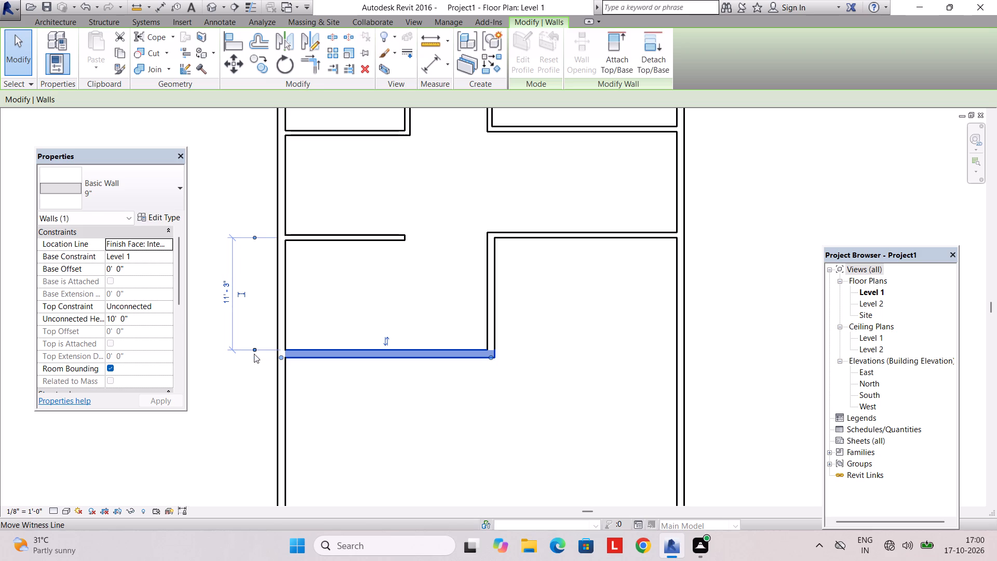
{"action": "left_click", "coordinate": [251, 238]}
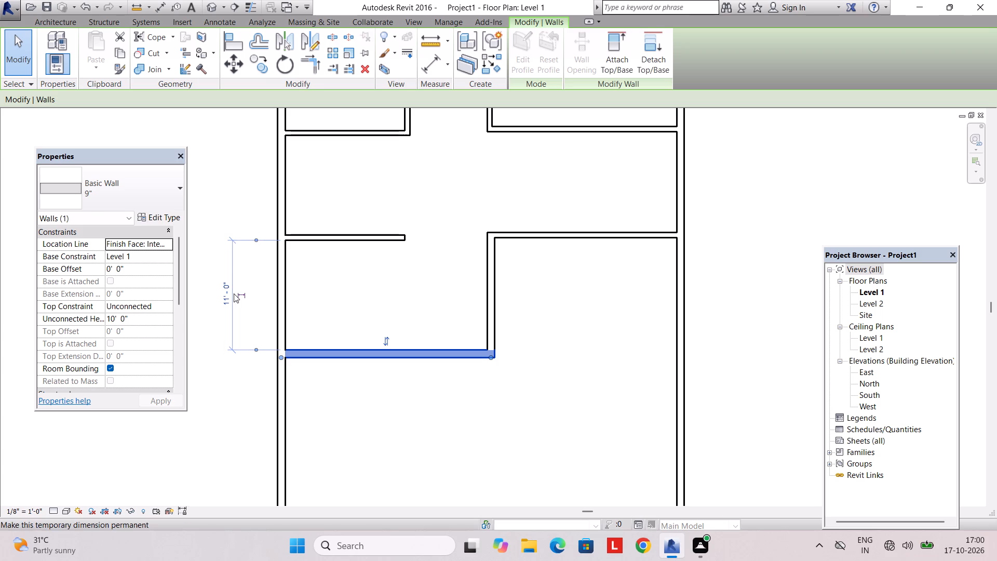
{"action": "left_click", "coordinate": [234, 293]}
{"action": "left_click", "coordinate": [224, 297]}
{"action": "type", "text": "12'"}
{"action": "key", "text": "Return"}
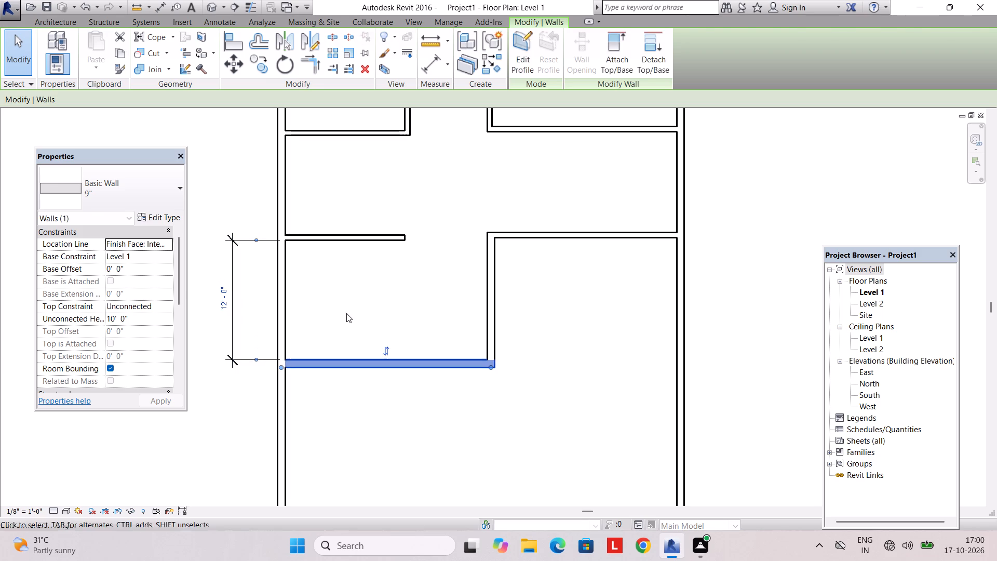
{"action": "key", "text": "Escape"}
Draw a 6" wall about 18' 3" long from the 9" walls' corner to the east wall, flipped so the south faces align.
{"action": "scroll", "coordinate": [421, 323], "scroll_direction": "down", "scroll_amount": 1}
{"action": "middle_click_drag", "start_coordinate": [419, 320], "coordinate": [363, 293]}
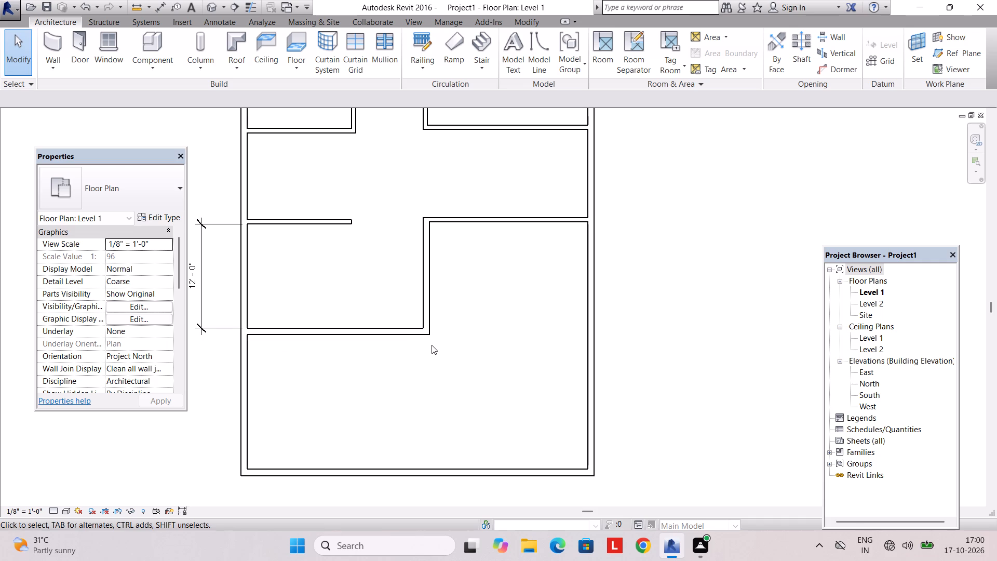
{"action": "middle_click_drag", "start_coordinate": [396, 301], "coordinate": [384, 349]}
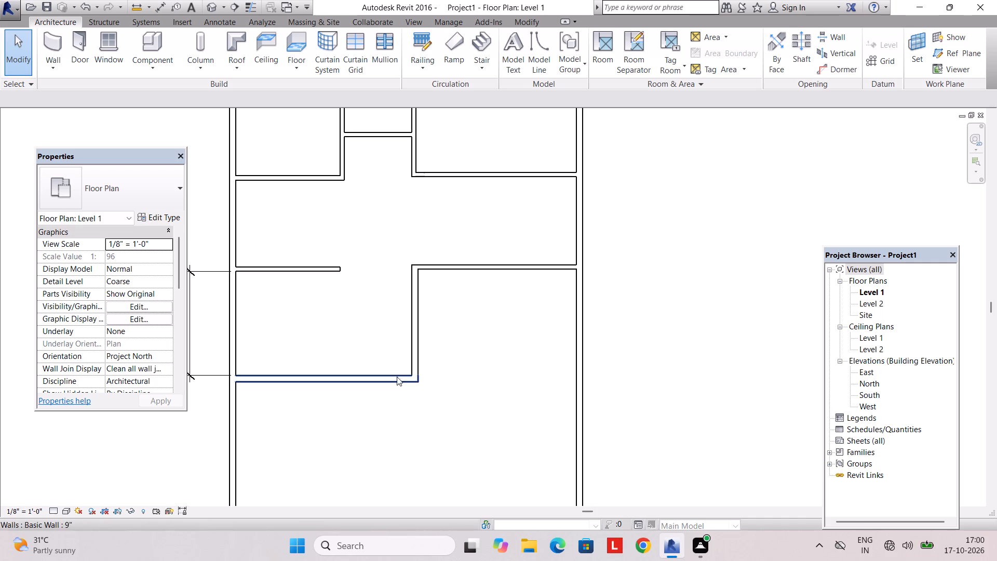
{"action": "middle_click_drag", "start_coordinate": [409, 416], "coordinate": [401, 393]}
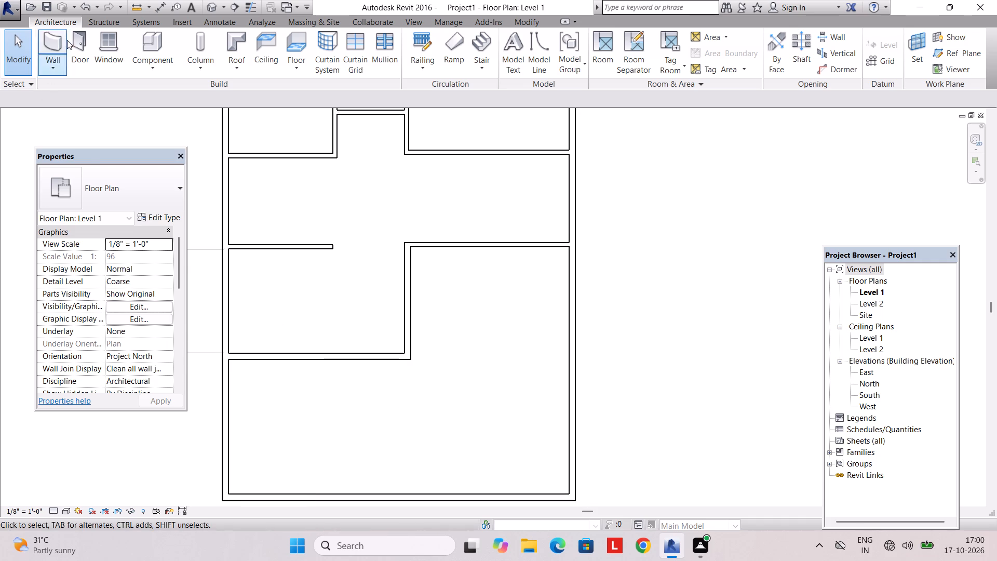
{"action": "left_click", "coordinate": [48, 42]}
{"action": "left_click", "coordinate": [85, 185]}
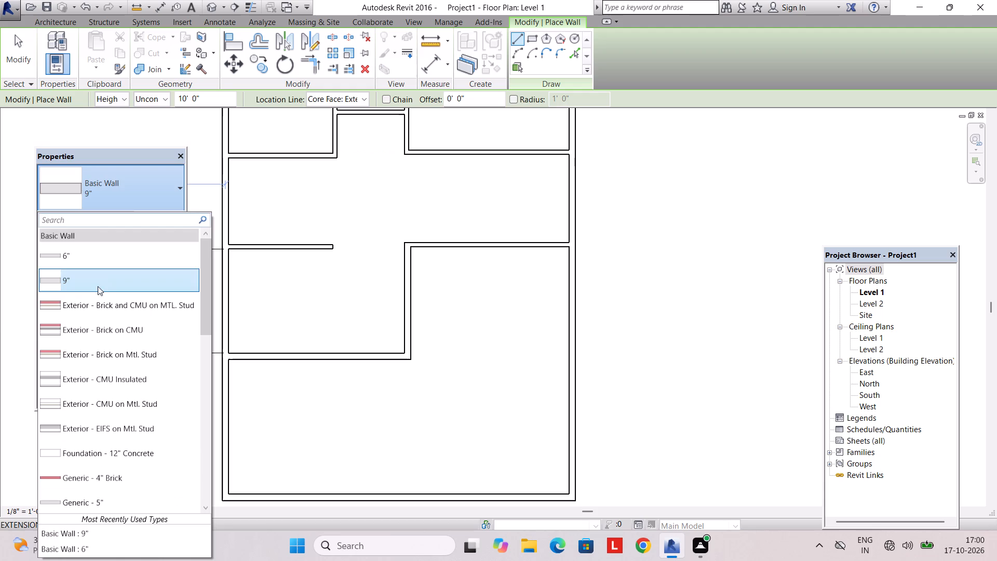
{"action": "left_click", "coordinate": [99, 258]}
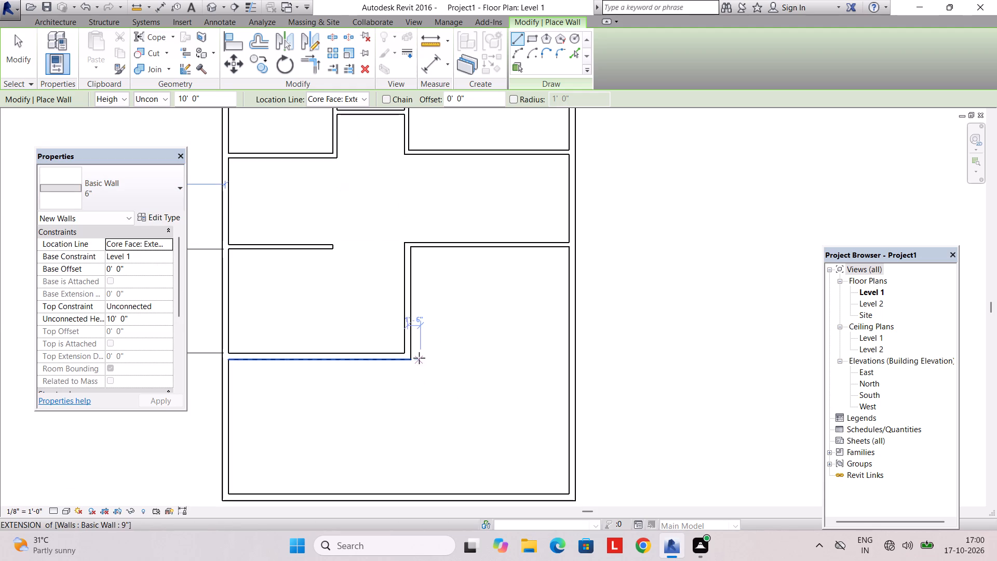
{"action": "left_click", "coordinate": [419, 358]}
{"action": "key", "text": "Escape"}
{"action": "left_click", "coordinate": [412, 358]}
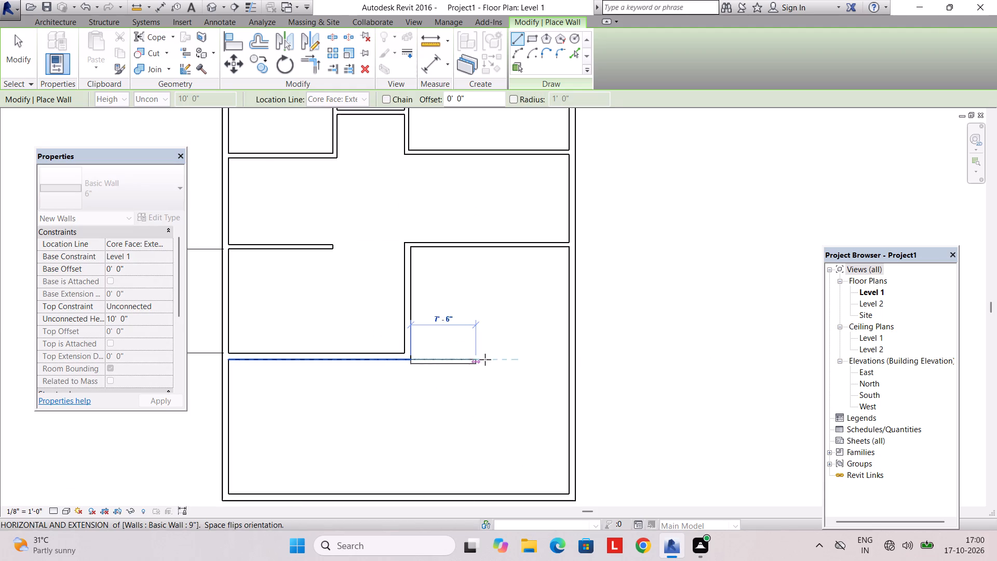
{"action": "key", "text": "space"}
{"action": "left_click", "coordinate": [571, 362]}
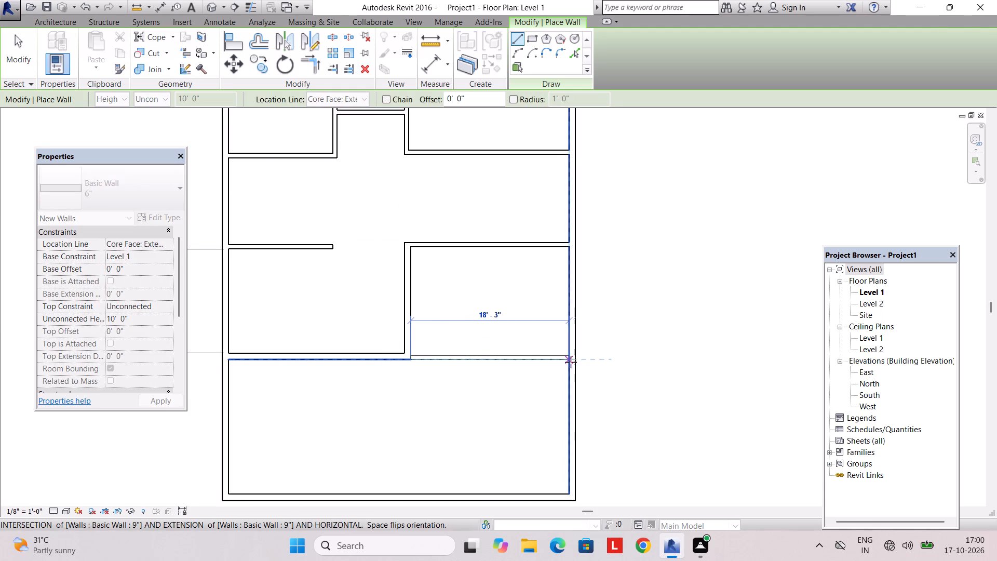
{"action": "key", "text": "Escape"}
Draw a 10' high vertical 9" wall from the corner of the interior 9" walls south to the south perimeter wall.
{"action": "middle_click_drag", "start_coordinate": [390, 405], "coordinate": [426, 377]}
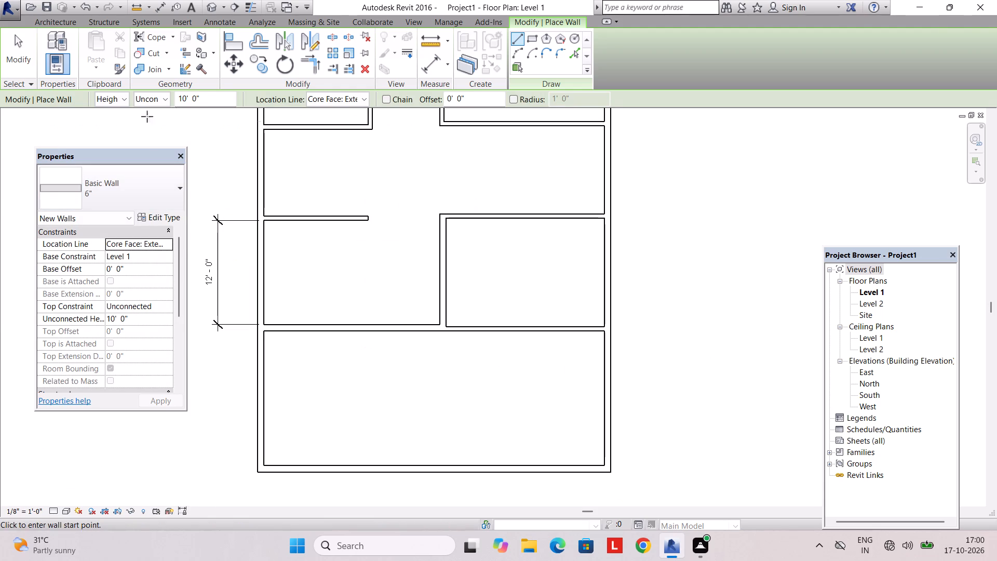
{"action": "left_click", "coordinate": [114, 191]}
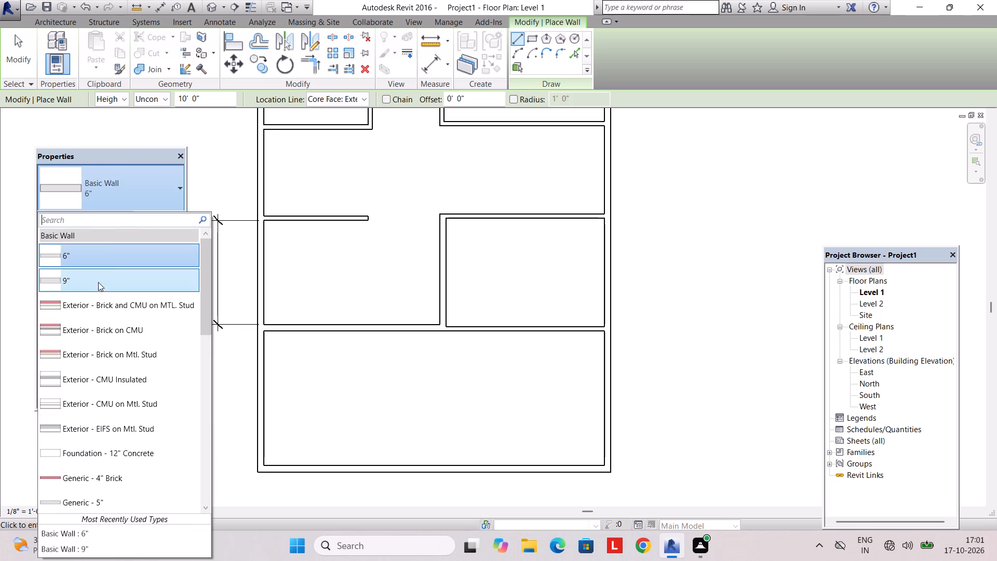
{"action": "left_click", "coordinate": [96, 283]}
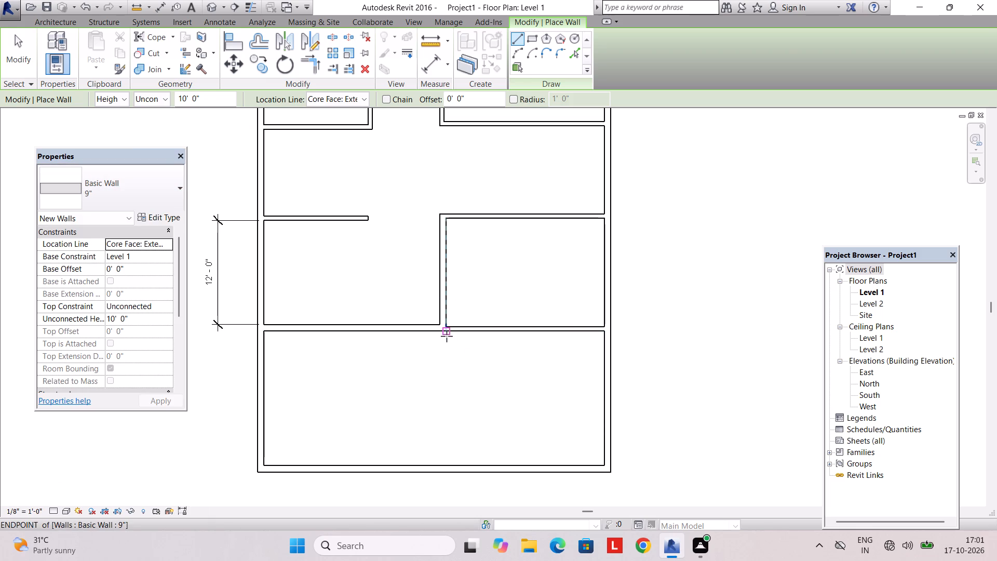
{"action": "left_click", "coordinate": [446, 334]}
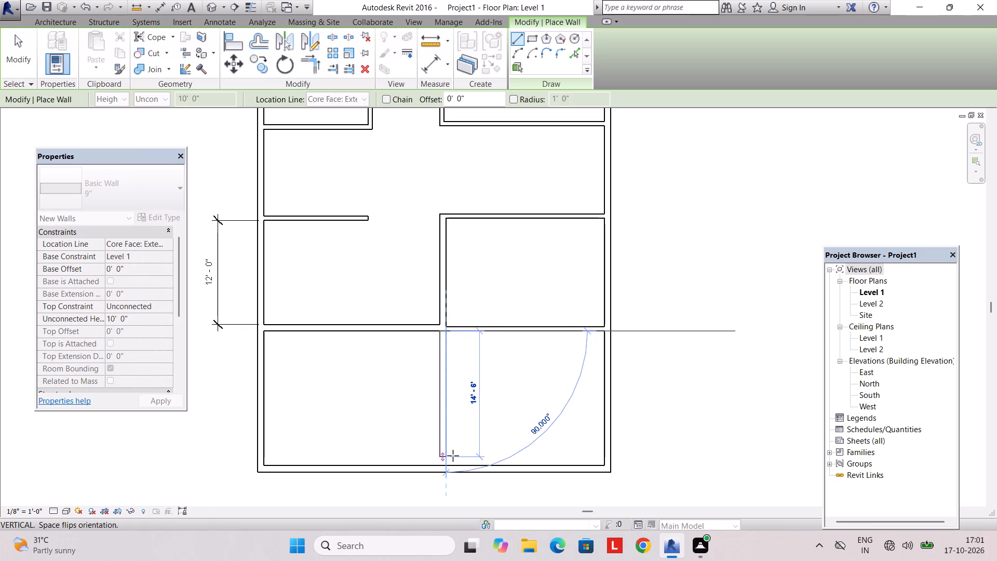
{"action": "left_click", "coordinate": [445, 463]}
{"action": "key", "text": "Escape"}
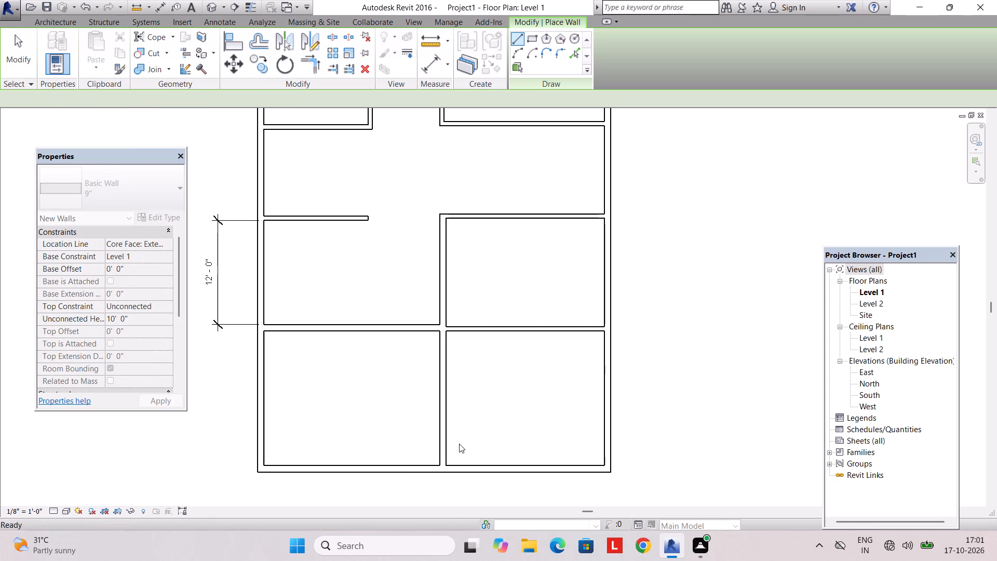
Delete the permanent 12' dimension outside the west perimeter wall.
{"action": "scroll", "coordinate": [361, 409], "scroll_direction": "down", "scroll_amount": 1}
{"action": "middle_click_drag", "start_coordinate": [361, 409], "coordinate": [369, 372]}
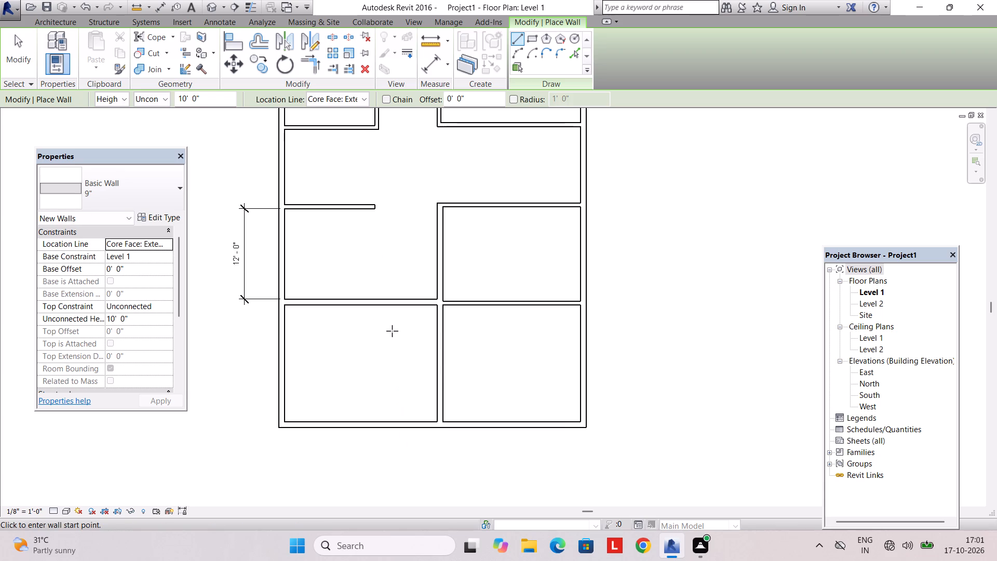
{"action": "middle_click_drag", "start_coordinate": [392, 332], "coordinate": [389, 370]}
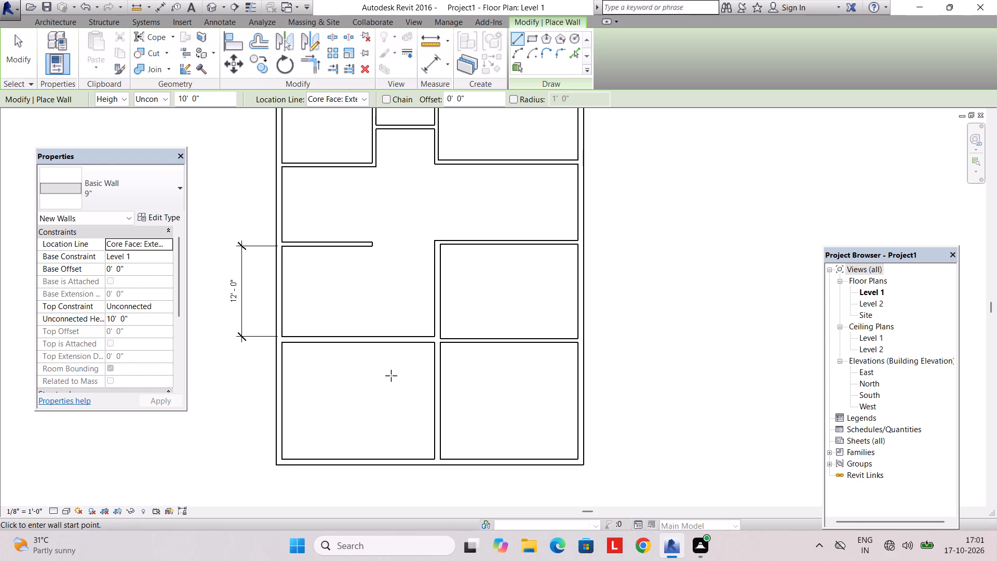
{"action": "key", "text": "Escape"}
{"action": "key", "text": "Escape"}
{"action": "left_click", "coordinate": [236, 306]}
{"action": "key", "text": "Delete"}
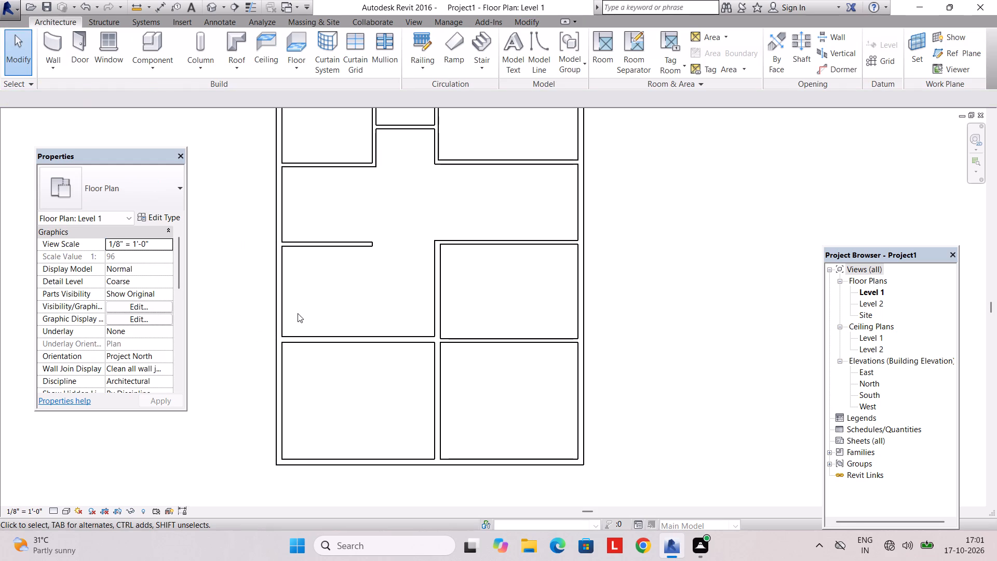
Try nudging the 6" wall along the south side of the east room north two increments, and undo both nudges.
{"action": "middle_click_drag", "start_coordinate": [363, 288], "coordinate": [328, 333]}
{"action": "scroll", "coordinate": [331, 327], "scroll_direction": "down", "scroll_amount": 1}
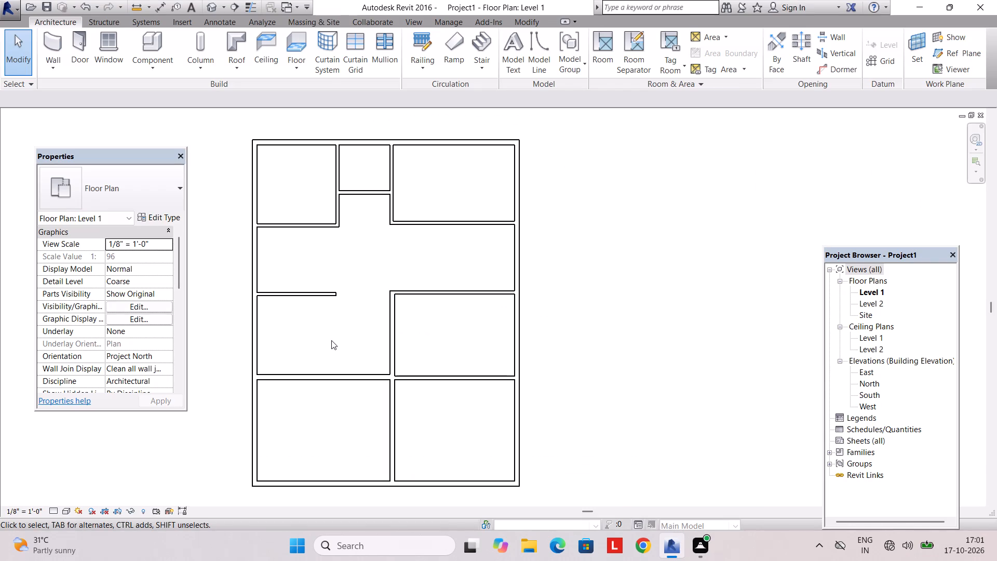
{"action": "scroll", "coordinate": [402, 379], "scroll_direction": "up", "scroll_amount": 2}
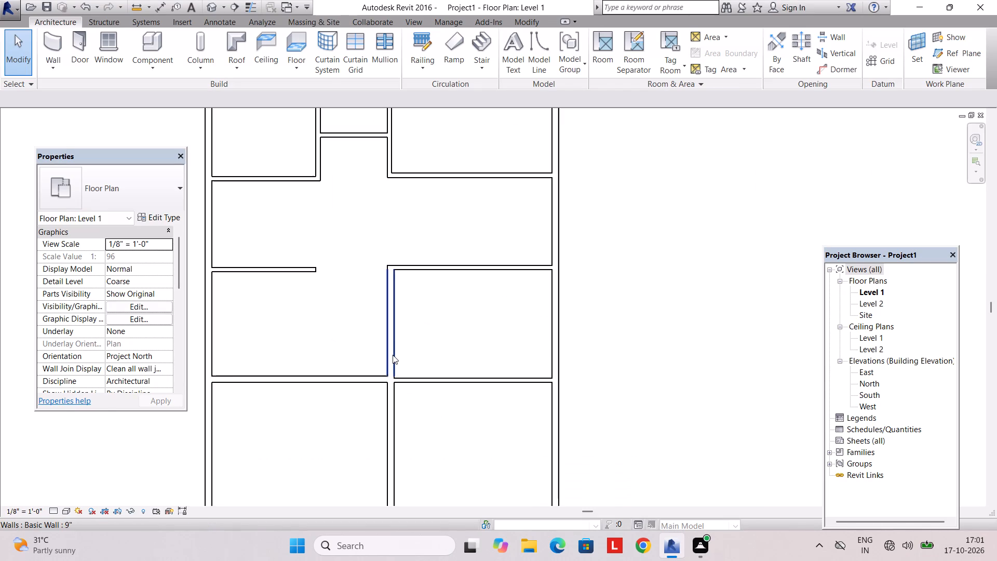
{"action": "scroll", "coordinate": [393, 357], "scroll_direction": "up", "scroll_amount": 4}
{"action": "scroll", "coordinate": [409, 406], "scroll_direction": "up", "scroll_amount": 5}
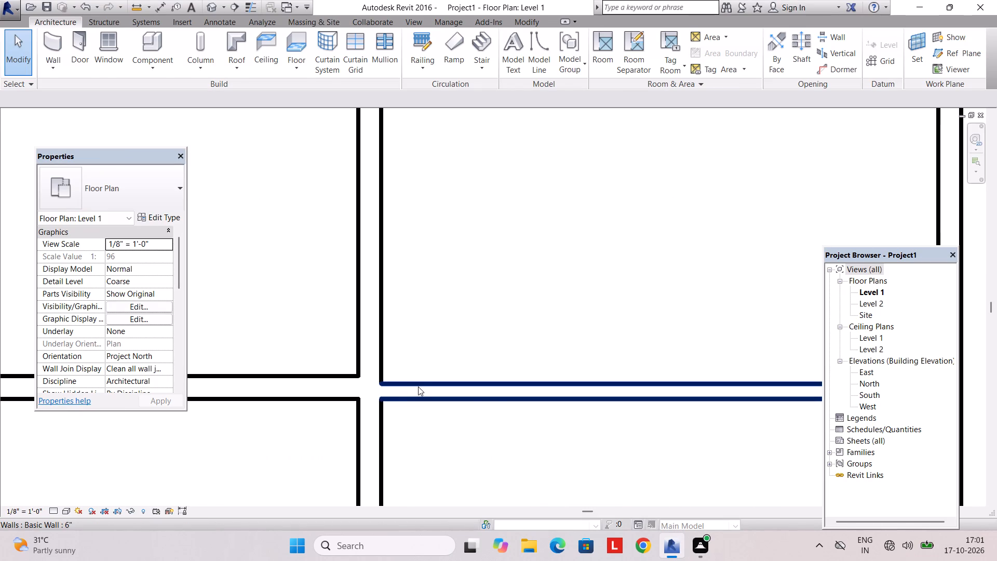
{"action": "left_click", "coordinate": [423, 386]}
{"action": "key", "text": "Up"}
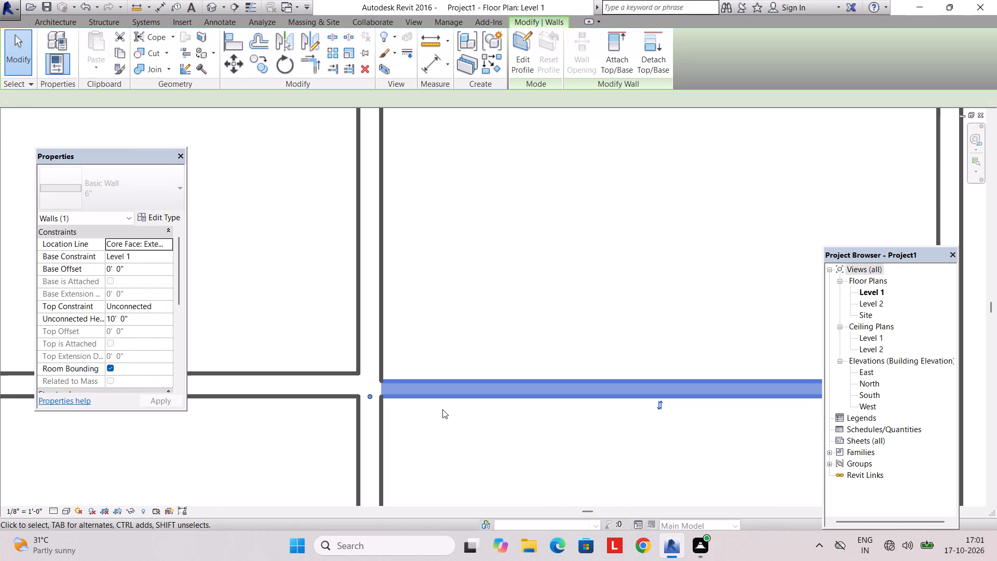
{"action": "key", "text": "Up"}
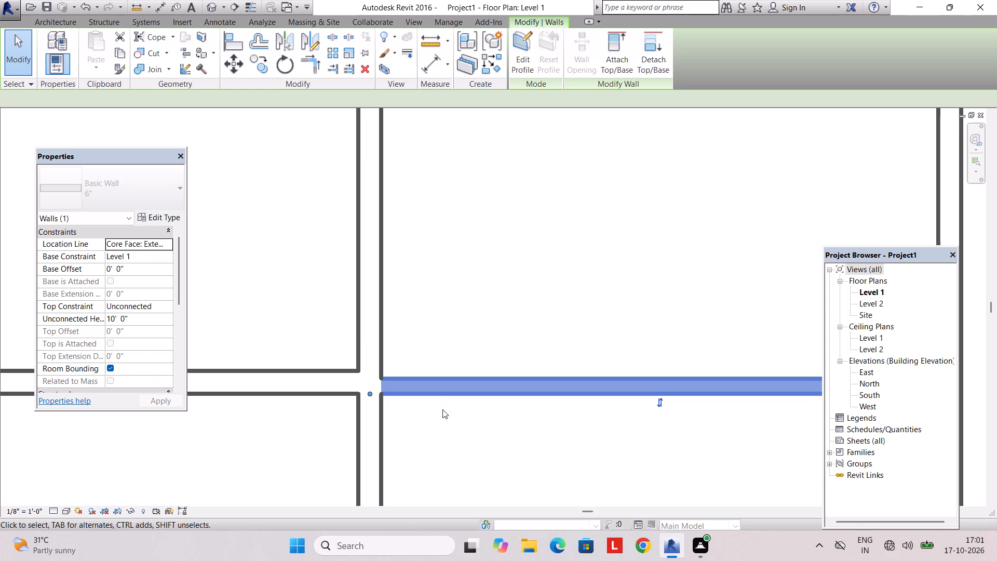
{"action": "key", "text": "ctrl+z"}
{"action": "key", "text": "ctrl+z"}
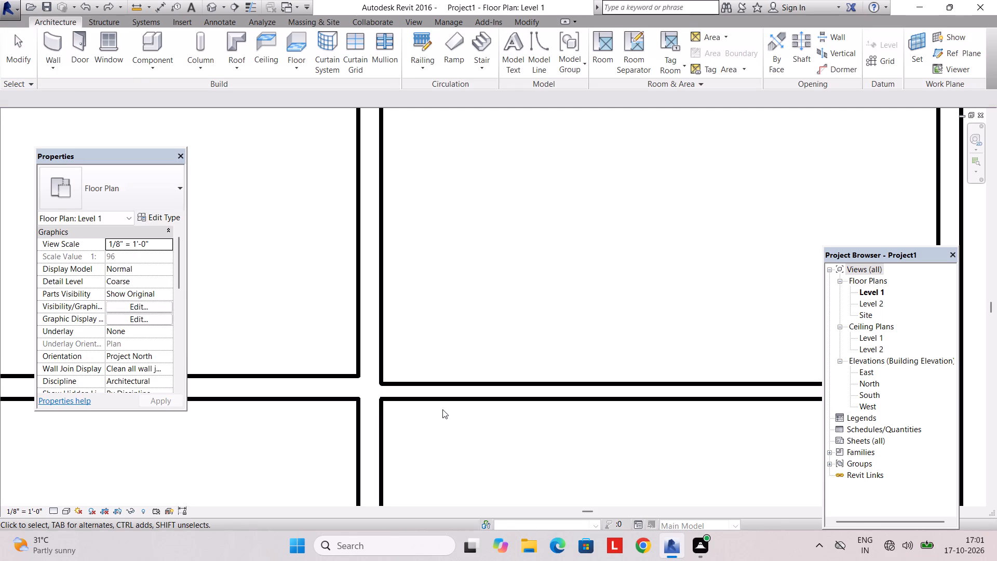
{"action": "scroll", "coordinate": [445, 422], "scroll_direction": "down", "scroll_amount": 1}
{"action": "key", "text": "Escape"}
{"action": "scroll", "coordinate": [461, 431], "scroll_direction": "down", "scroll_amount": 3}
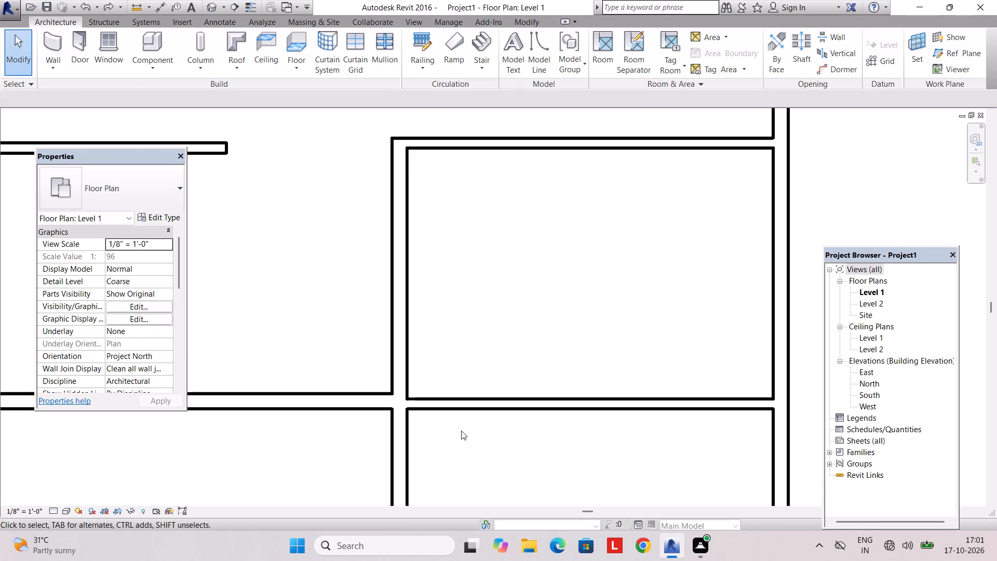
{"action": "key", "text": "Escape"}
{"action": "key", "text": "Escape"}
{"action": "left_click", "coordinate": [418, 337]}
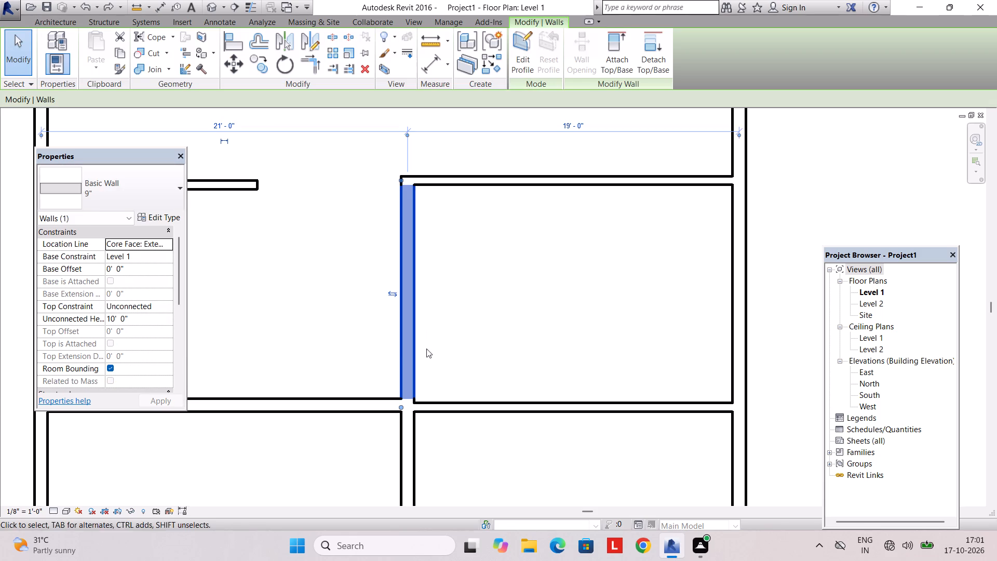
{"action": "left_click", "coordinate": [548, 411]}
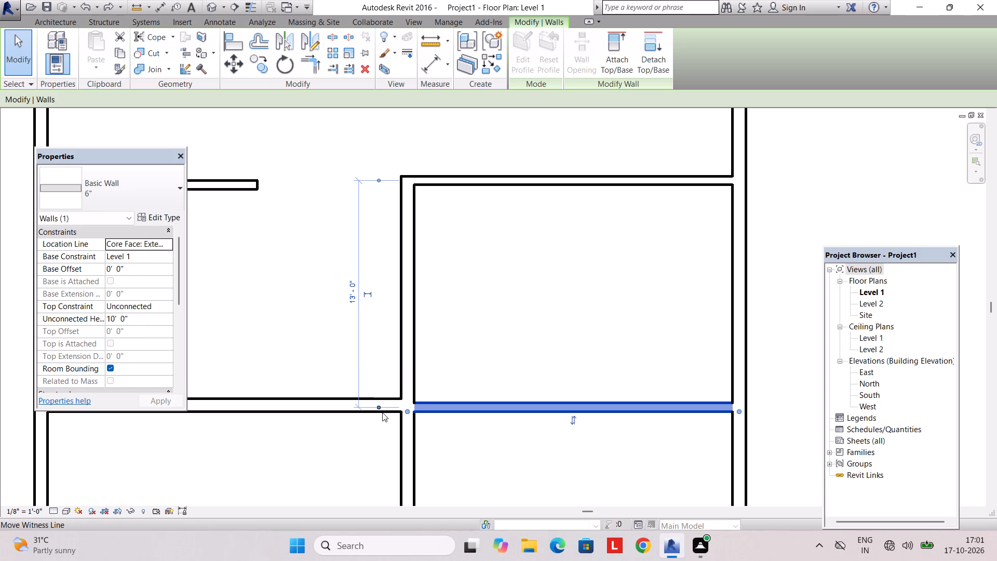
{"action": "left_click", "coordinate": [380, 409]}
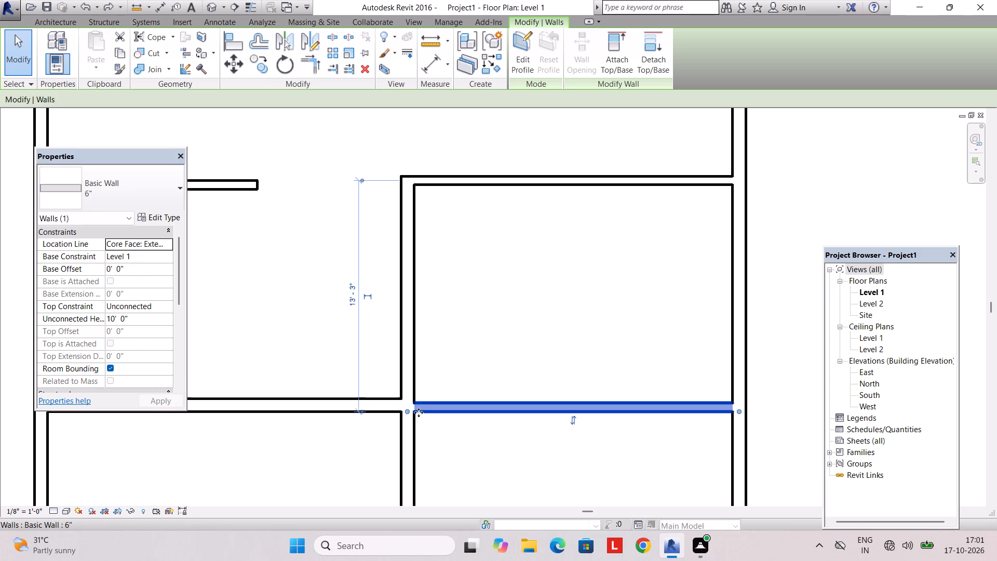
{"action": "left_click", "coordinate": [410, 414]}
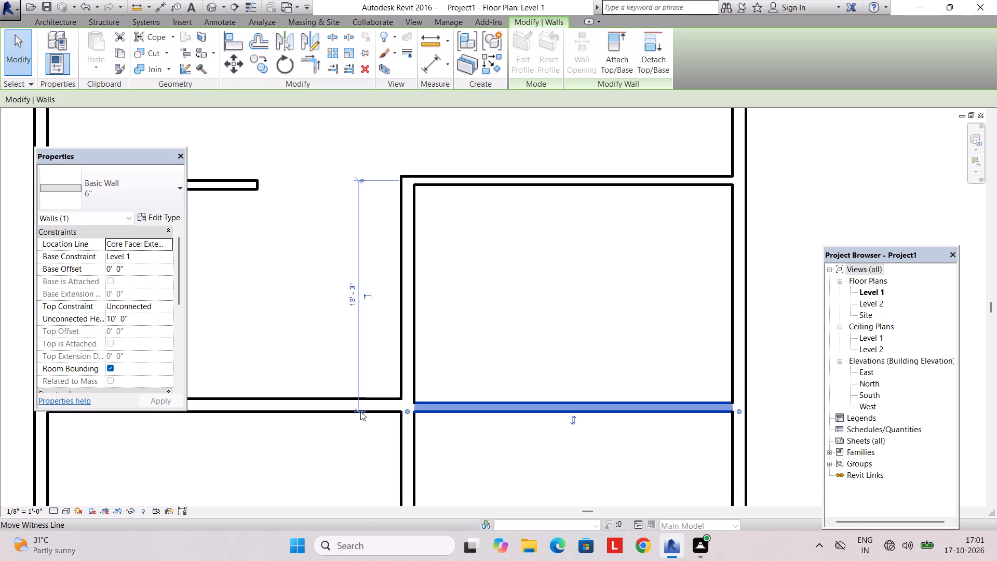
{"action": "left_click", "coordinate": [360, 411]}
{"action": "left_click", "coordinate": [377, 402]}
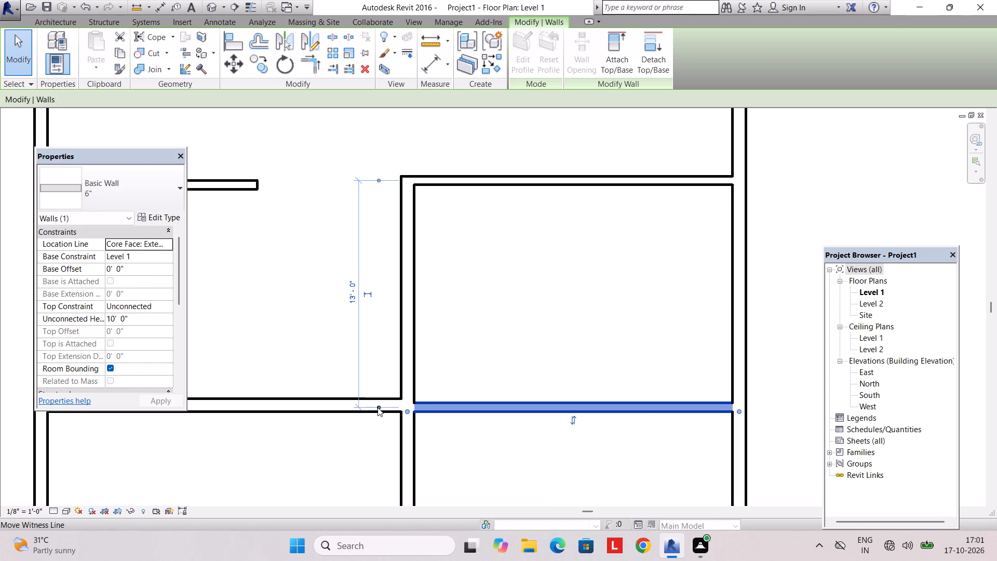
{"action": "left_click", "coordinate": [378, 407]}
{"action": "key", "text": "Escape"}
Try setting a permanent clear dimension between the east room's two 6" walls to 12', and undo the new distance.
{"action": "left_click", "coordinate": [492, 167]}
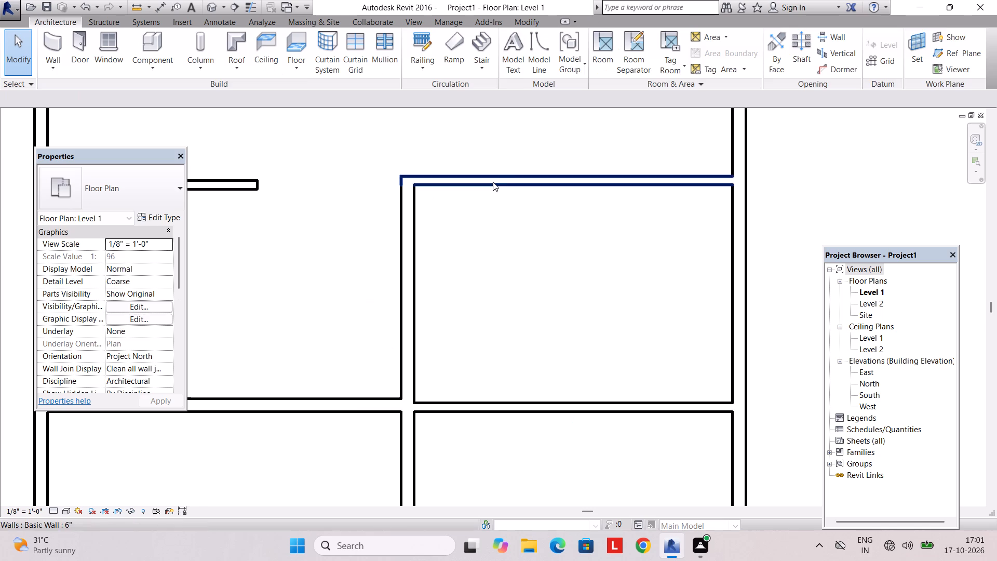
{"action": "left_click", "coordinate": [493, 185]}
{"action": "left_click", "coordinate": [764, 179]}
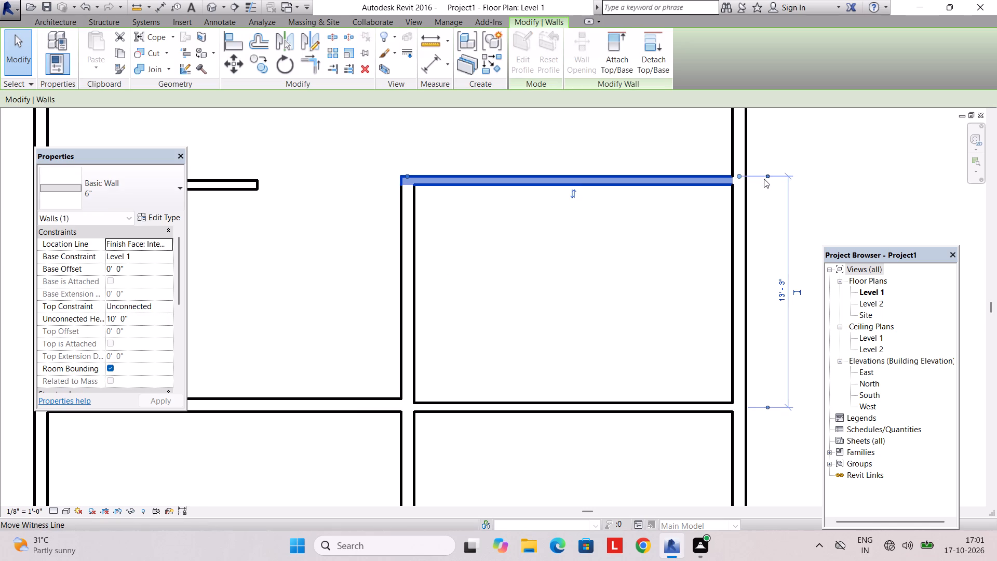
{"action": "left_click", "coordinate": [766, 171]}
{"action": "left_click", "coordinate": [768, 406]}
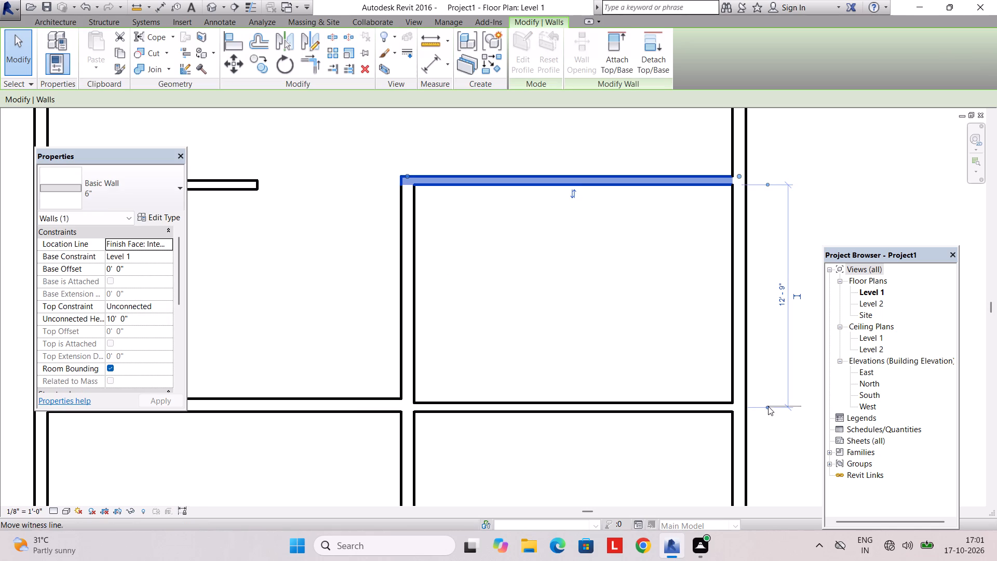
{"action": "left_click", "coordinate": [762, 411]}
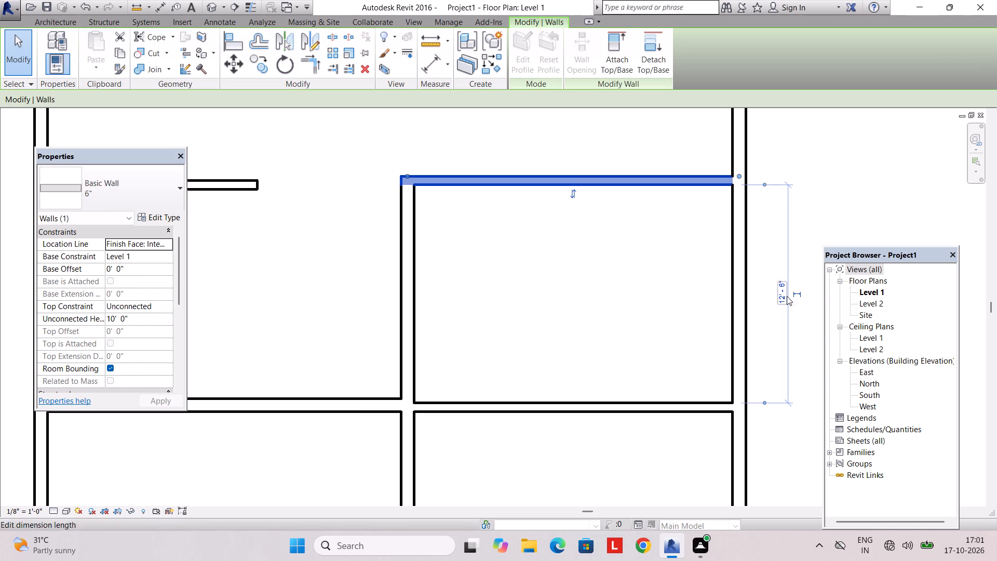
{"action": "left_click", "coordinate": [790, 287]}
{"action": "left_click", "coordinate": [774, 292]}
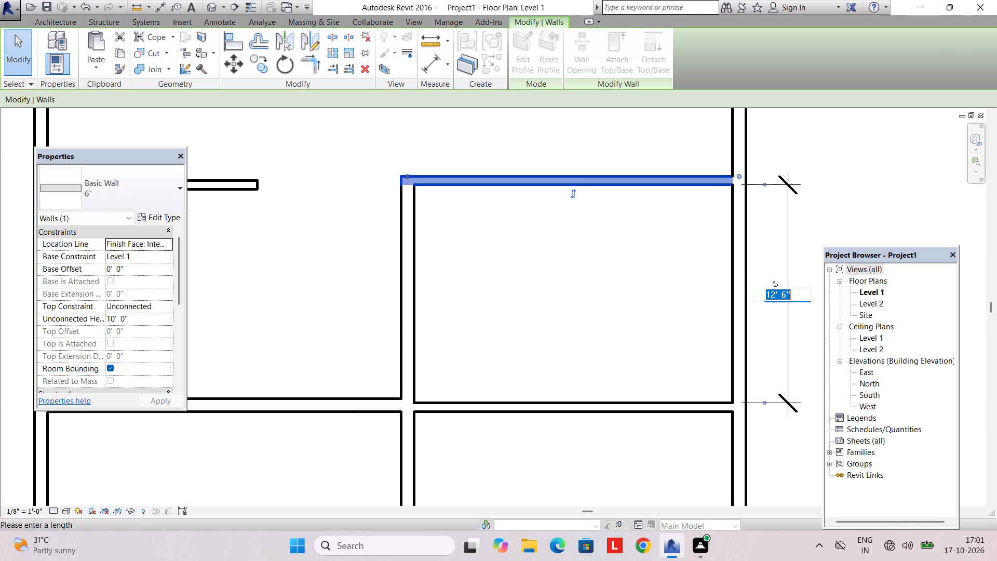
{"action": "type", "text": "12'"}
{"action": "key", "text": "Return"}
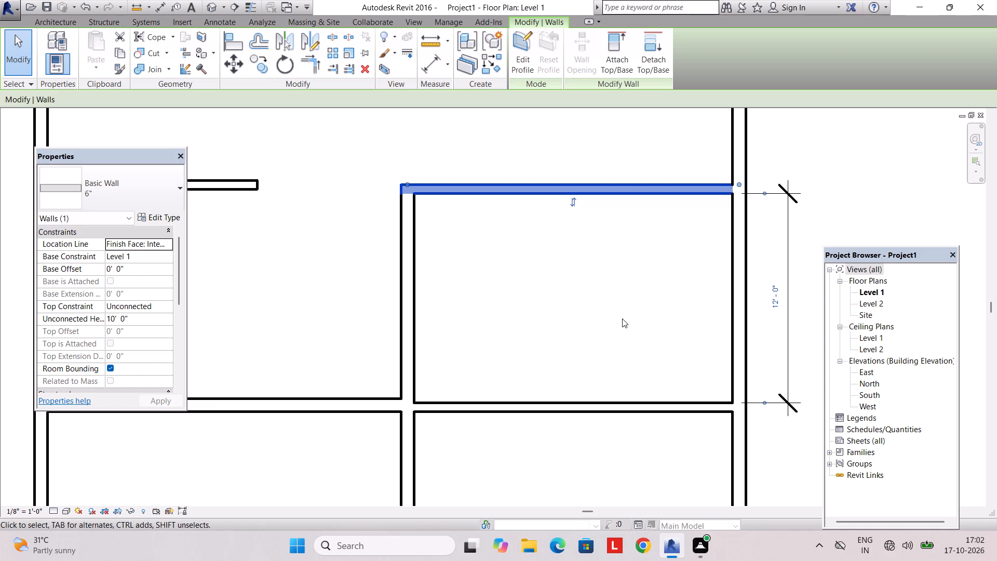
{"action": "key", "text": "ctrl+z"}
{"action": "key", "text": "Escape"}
Delete the 6" wall along the south side of the east room.
{"action": "scroll", "coordinate": [553, 329], "scroll_direction": "down", "scroll_amount": 3}
{"action": "middle_click_drag", "start_coordinate": [542, 331], "coordinate": [537, 291]}
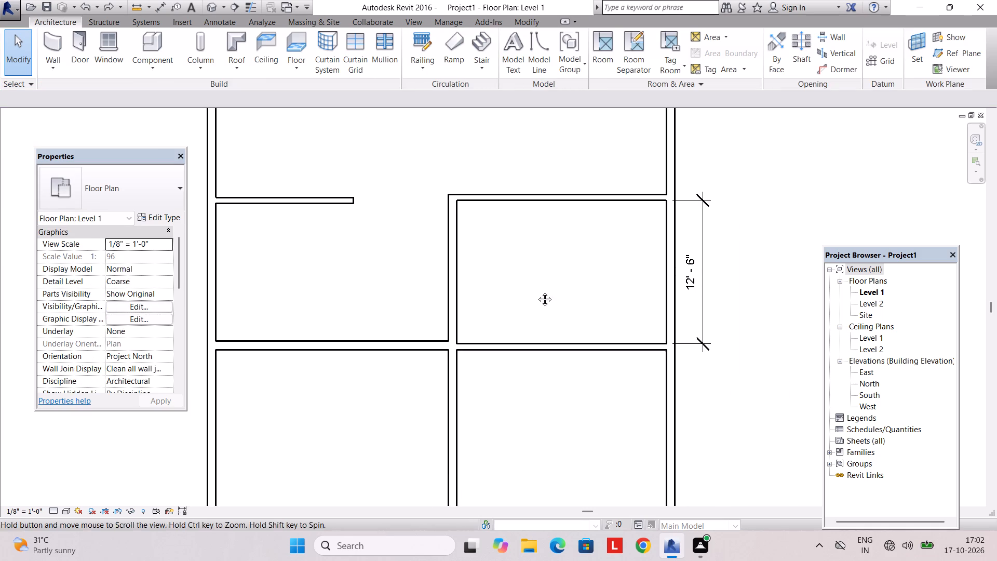
{"action": "middle_click_drag", "start_coordinate": [537, 291], "coordinate": [537, 291]}
{"action": "left_click", "coordinate": [526, 344]}
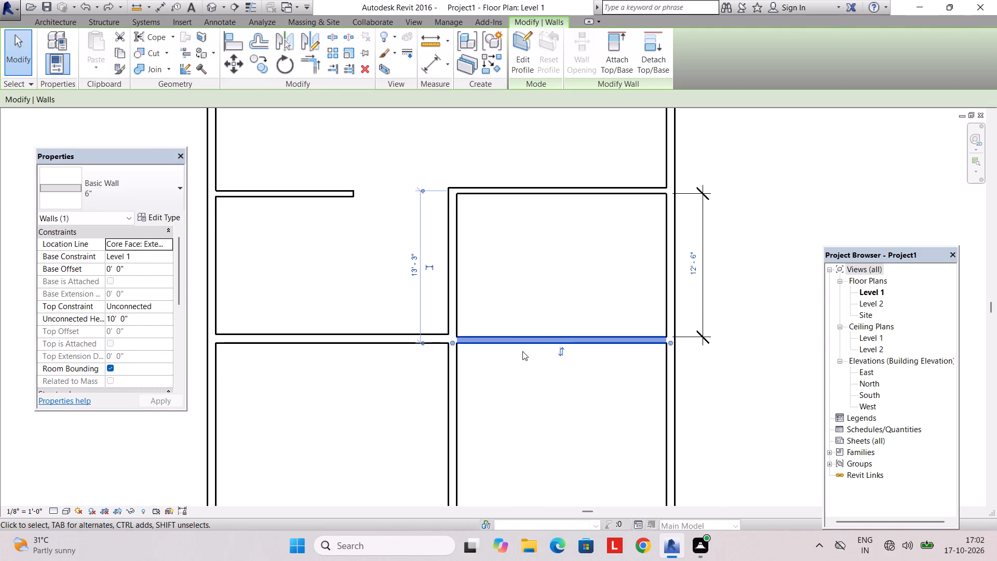
{"action": "key", "text": "Delete"}
Extend the horizontal 9" wall's east end to the east perimeter wall, for a length of 40'.
{"action": "left_click", "coordinate": [430, 327]}
{"action": "left_click", "coordinate": [433, 333]}
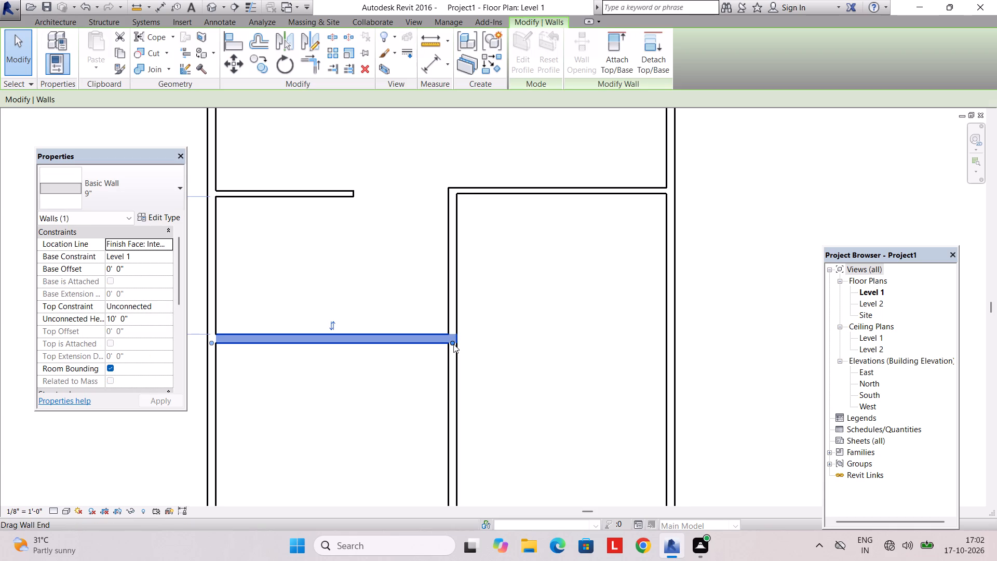
{"action": "left_click_drag", "start_coordinate": [453, 344], "coordinate": [667, 346]}
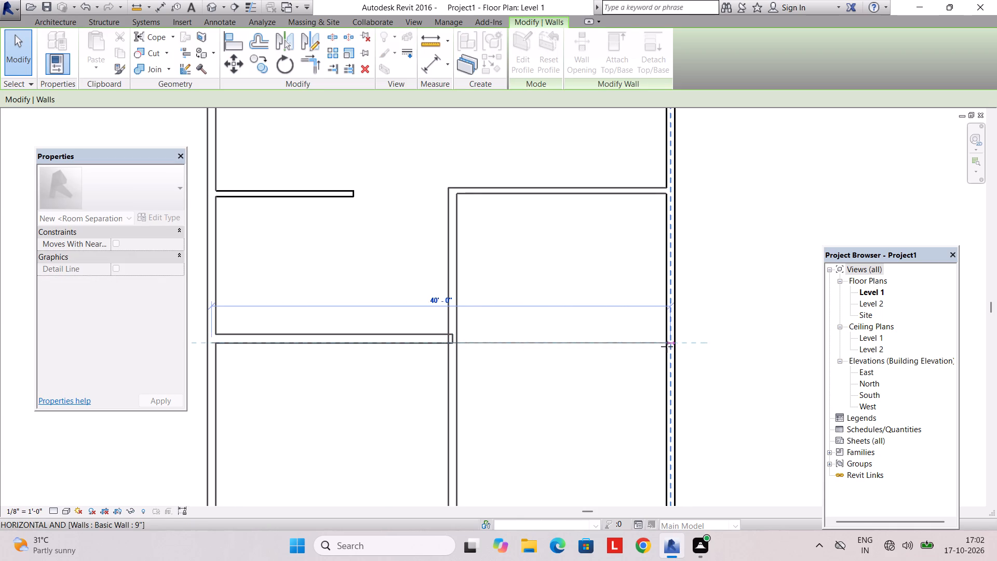
{"action": "left_click_drag", "start_coordinate": [667, 346], "coordinate": [665, 346]}
{"action": "key", "text": "Escape"}
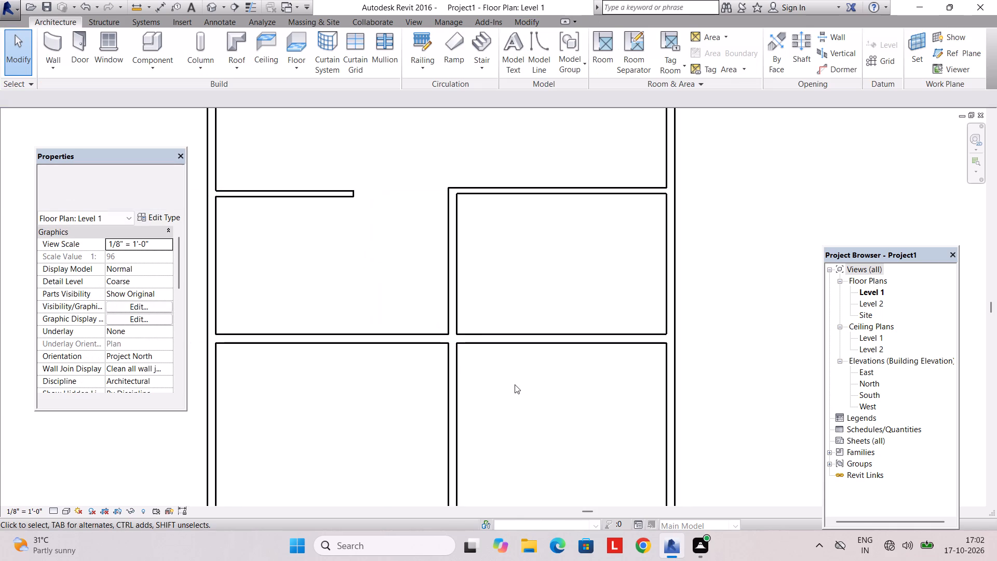
Examine the junction of the interior 9" walls and the layout of the southern rooms.
{"action": "scroll", "coordinate": [397, 366], "scroll_direction": "down", "scroll_amount": 2}
{"action": "middle_click_drag", "start_coordinate": [396, 368], "coordinate": [417, 336]}
{"action": "scroll", "coordinate": [463, 322], "scroll_direction": "up", "scroll_amount": 6}
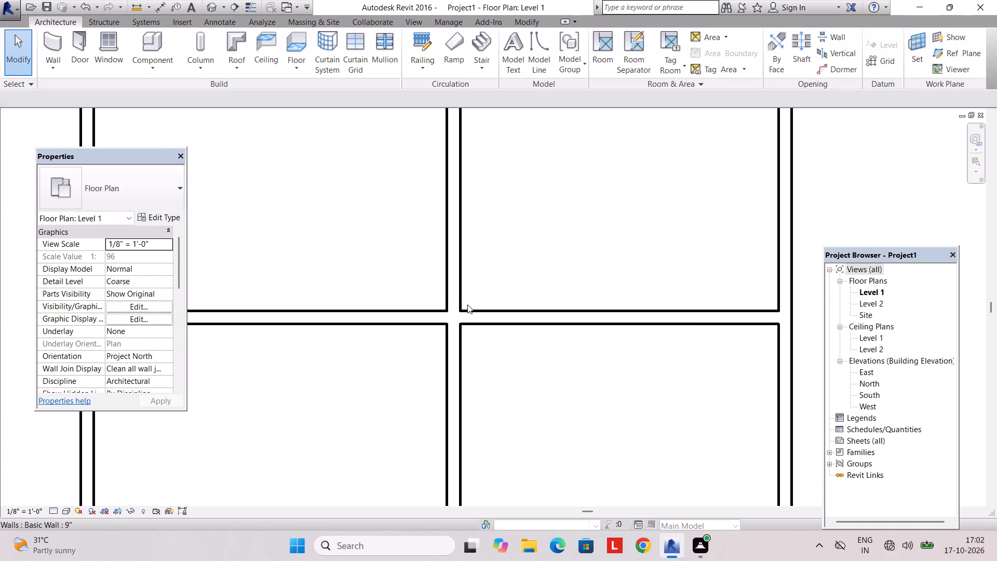
{"action": "scroll", "coordinate": [370, 376], "scroll_direction": "down", "scroll_amount": 5}
{"action": "middle_click_drag", "start_coordinate": [369, 380], "coordinate": [404, 381]}
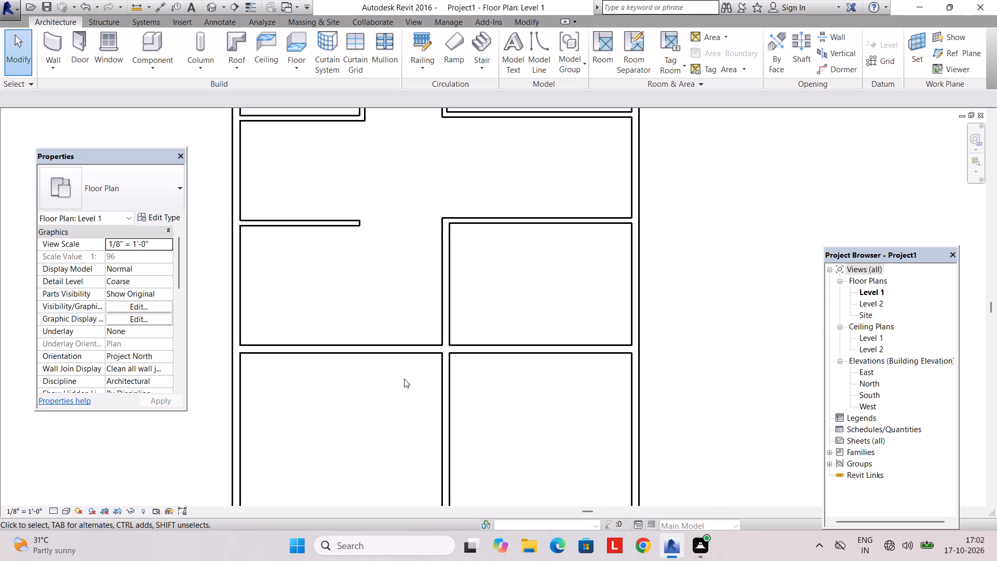
{"action": "scroll", "coordinate": [403, 396], "scroll_direction": "down", "scroll_amount": 2}
{"action": "middle_click_drag", "start_coordinate": [405, 404], "coordinate": [405, 360]}
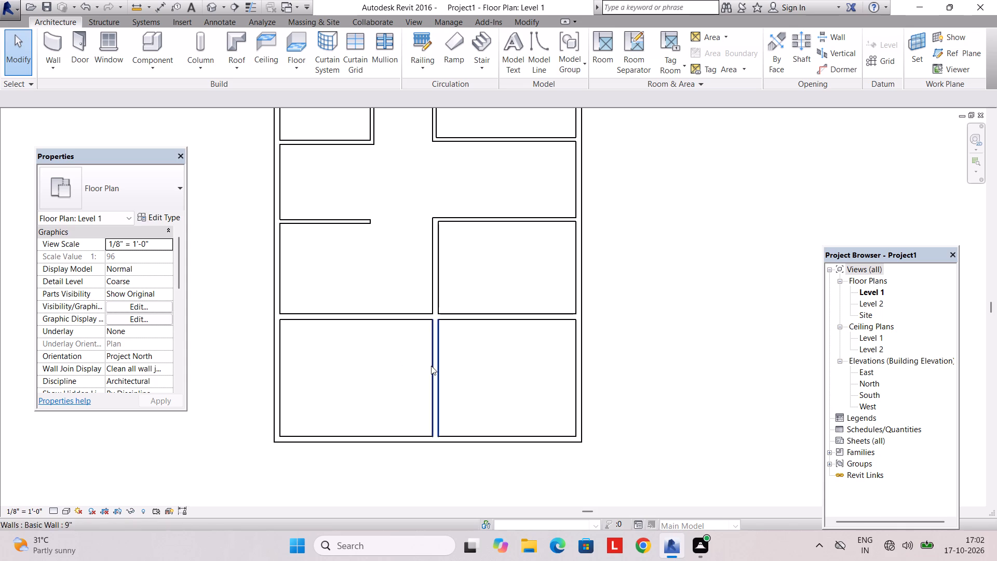
{"action": "middle_click_drag", "start_coordinate": [402, 370], "coordinate": [504, 359]}
{"action": "scroll", "coordinate": [392, 332], "scroll_direction": "up", "scroll_amount": 1}
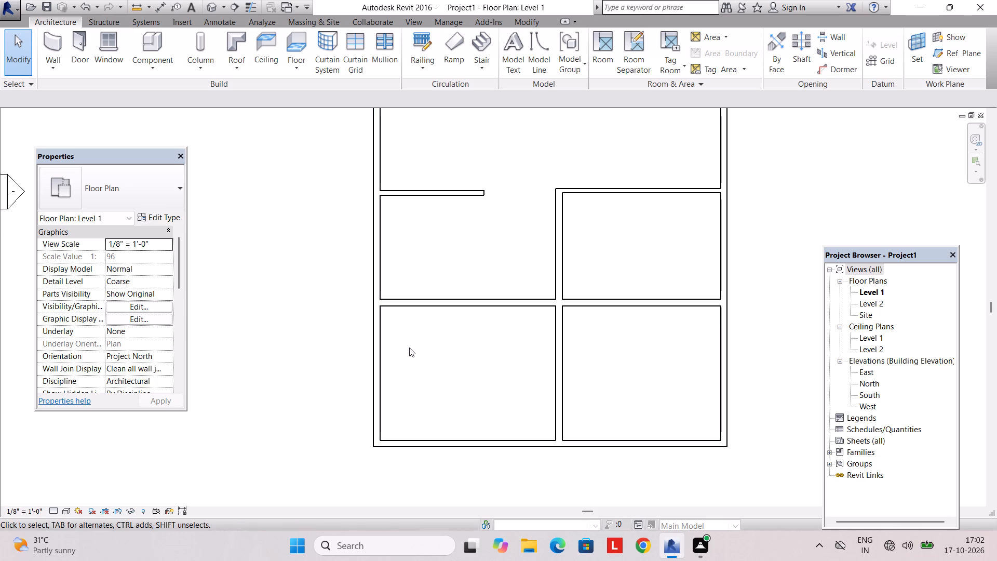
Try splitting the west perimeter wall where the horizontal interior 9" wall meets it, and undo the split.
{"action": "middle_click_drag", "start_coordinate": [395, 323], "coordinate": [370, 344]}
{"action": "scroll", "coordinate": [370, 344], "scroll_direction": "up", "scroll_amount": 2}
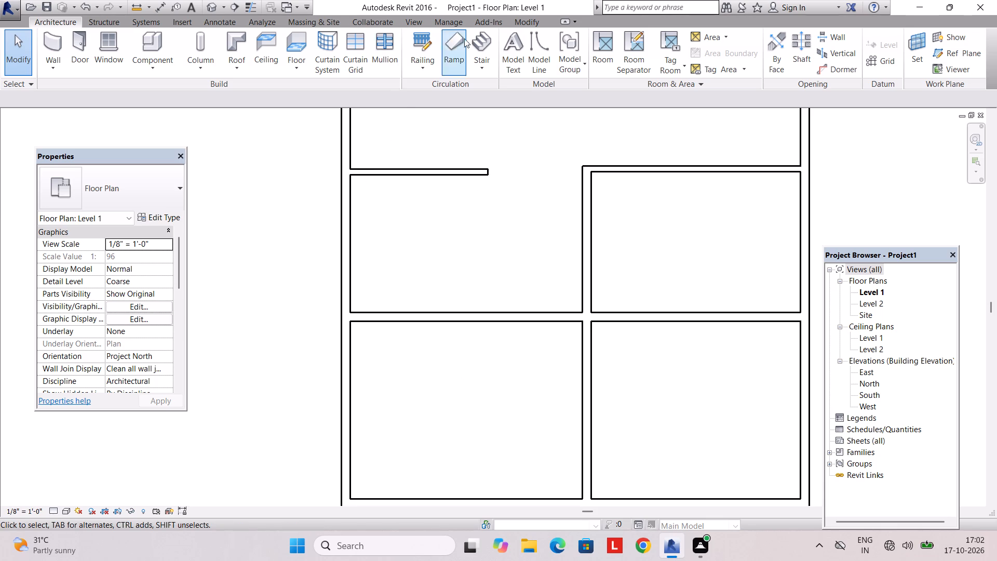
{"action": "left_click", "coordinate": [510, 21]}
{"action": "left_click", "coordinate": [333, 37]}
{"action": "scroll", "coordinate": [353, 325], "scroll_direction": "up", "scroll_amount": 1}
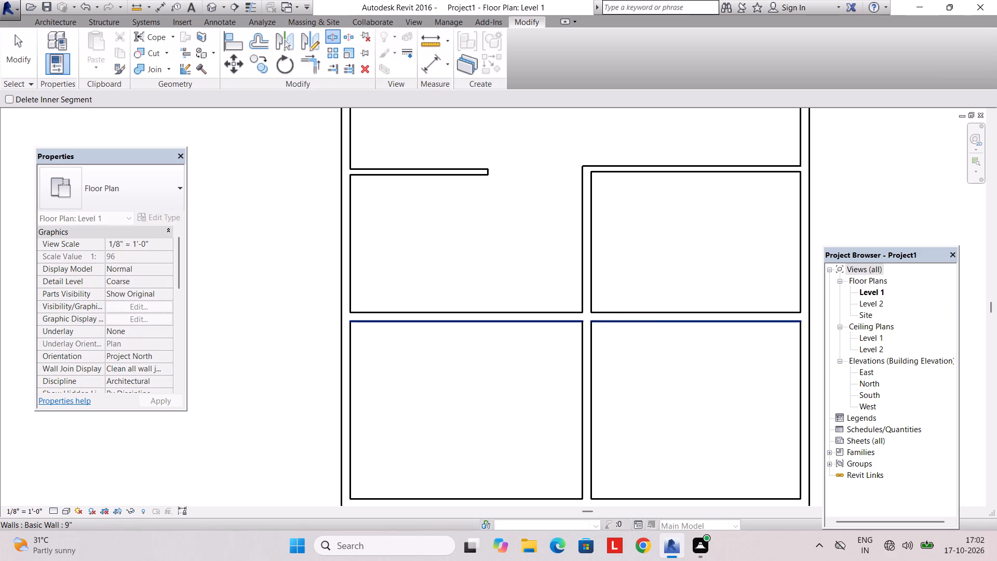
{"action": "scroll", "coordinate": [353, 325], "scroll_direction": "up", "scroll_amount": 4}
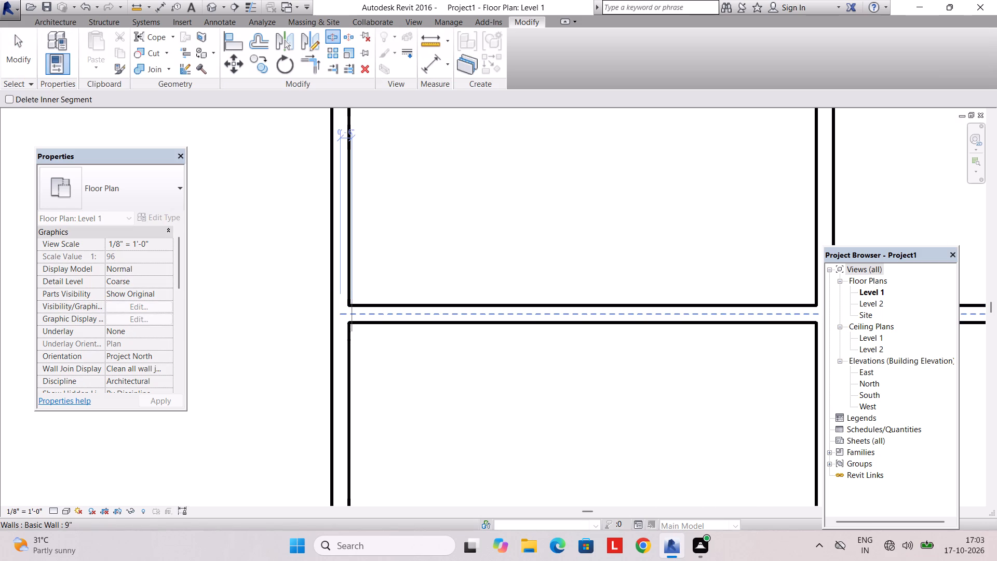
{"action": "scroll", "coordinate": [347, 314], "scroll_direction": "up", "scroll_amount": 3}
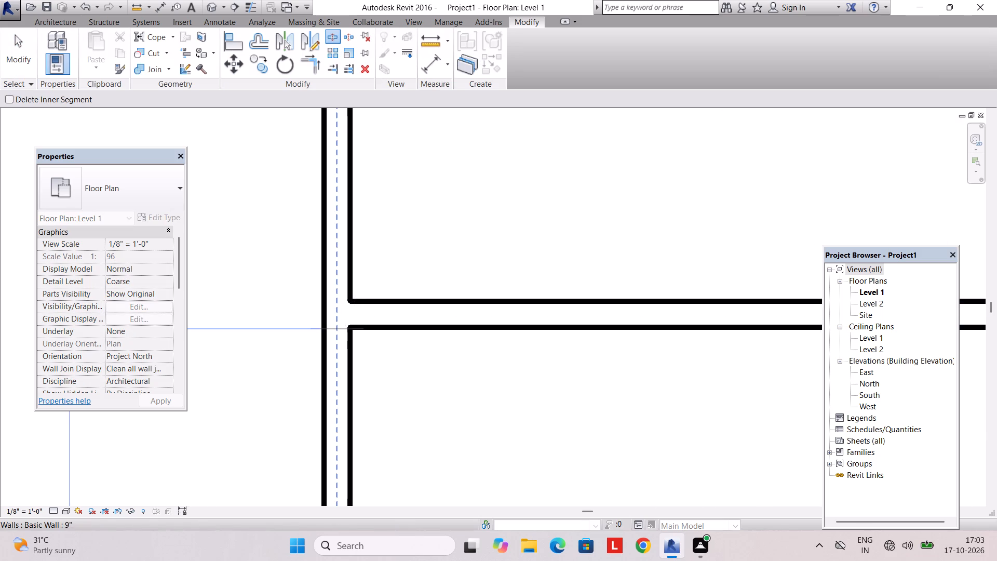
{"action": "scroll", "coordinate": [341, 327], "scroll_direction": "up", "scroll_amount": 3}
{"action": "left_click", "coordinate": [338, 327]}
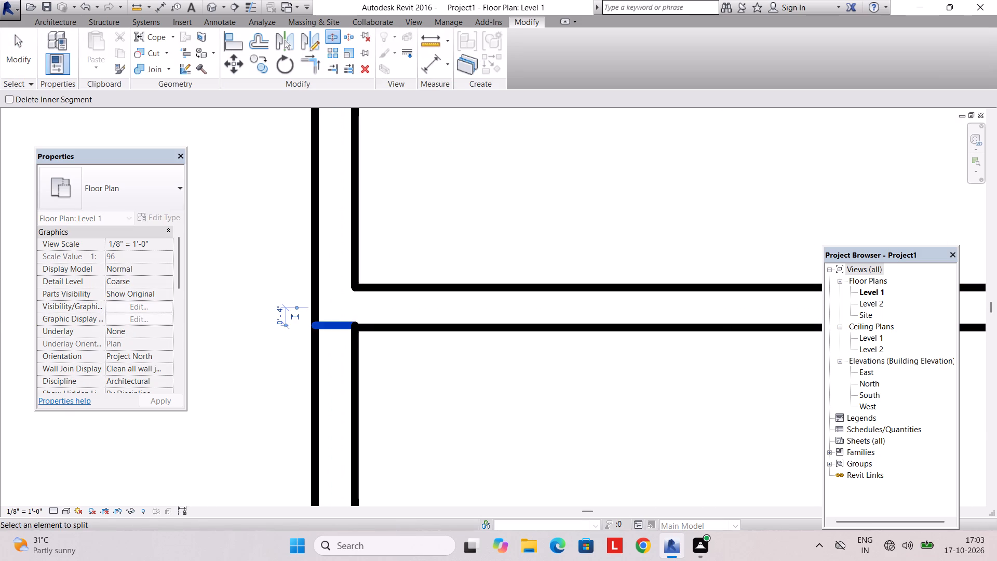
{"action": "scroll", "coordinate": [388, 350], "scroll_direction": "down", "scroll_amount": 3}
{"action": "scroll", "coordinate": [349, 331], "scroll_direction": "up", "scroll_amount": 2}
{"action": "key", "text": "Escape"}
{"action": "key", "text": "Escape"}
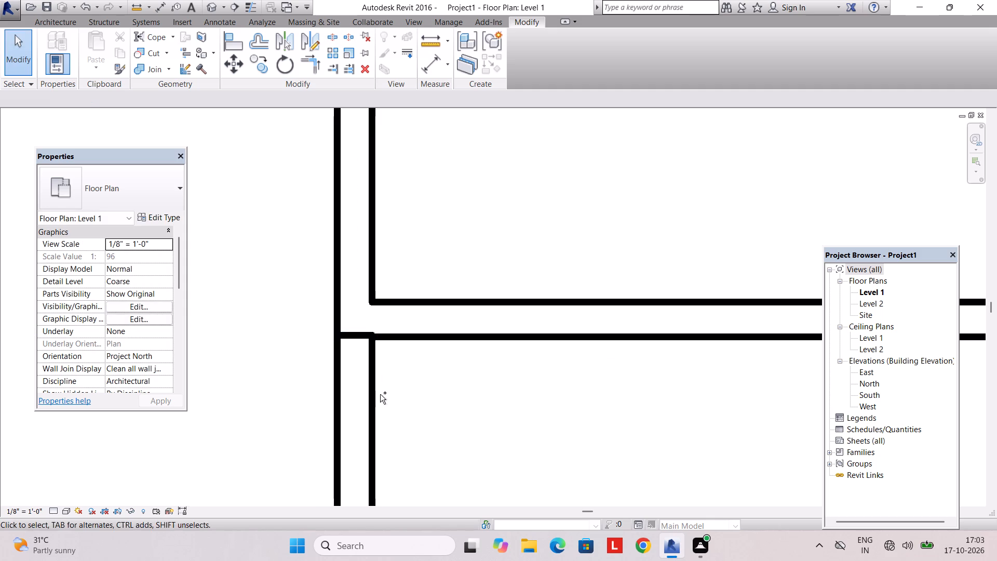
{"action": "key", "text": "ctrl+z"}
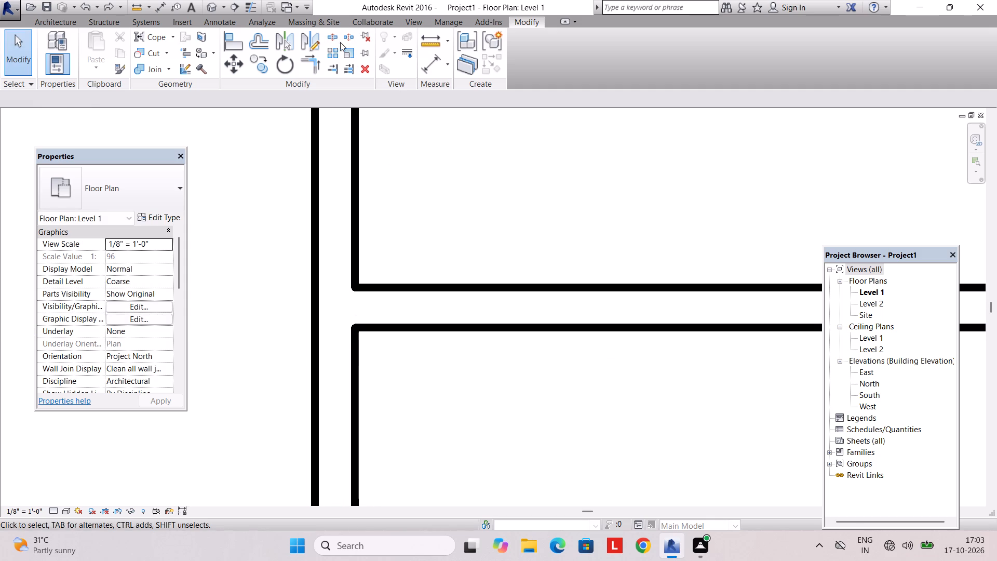
Split the west perimeter wall in line with the south face of the horizontal interior 9" wall.
{"action": "left_click", "coordinate": [334, 41]}
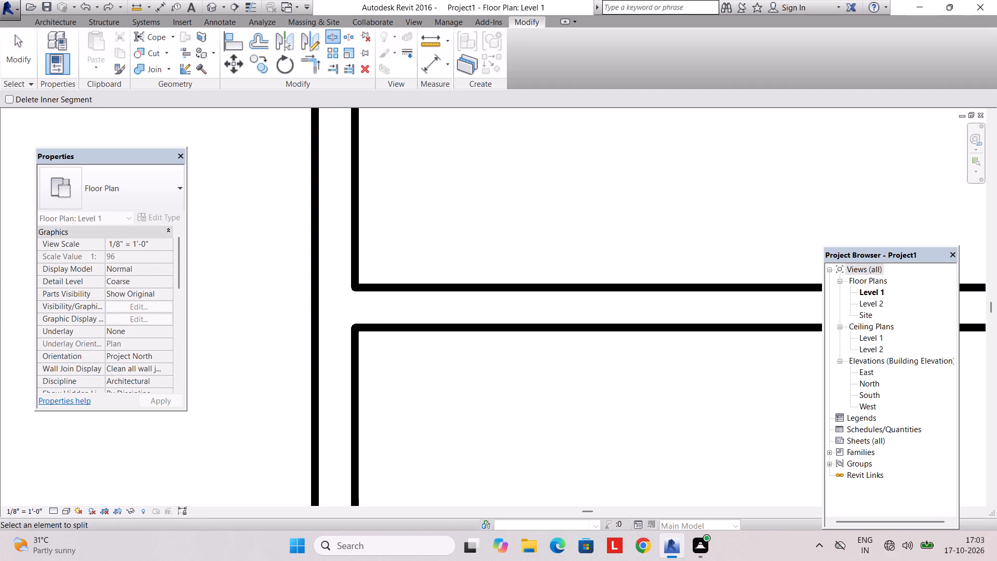
{"action": "left_click", "coordinate": [334, 330]}
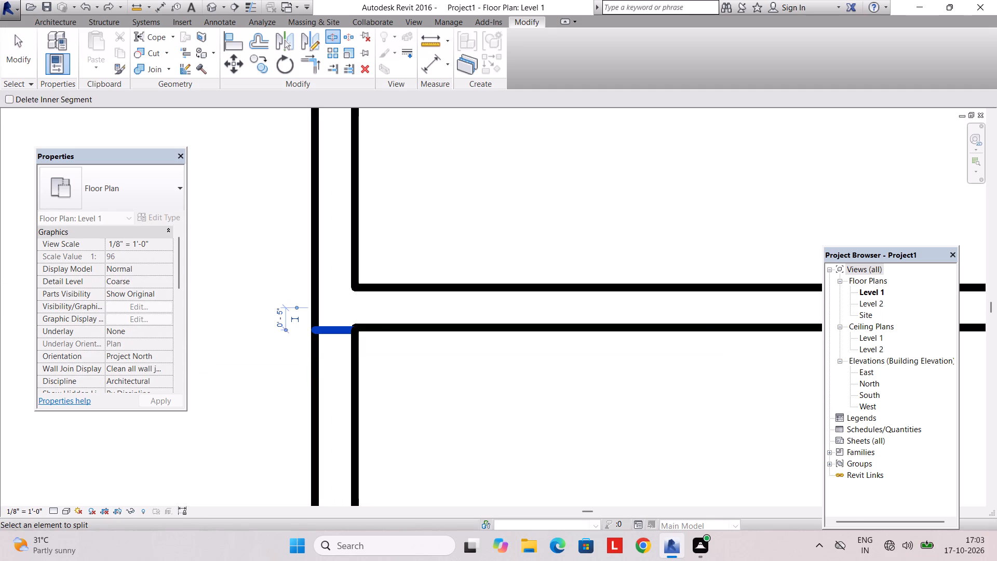
{"action": "key", "text": "Escape"}
{"action": "key", "text": "Escape"}
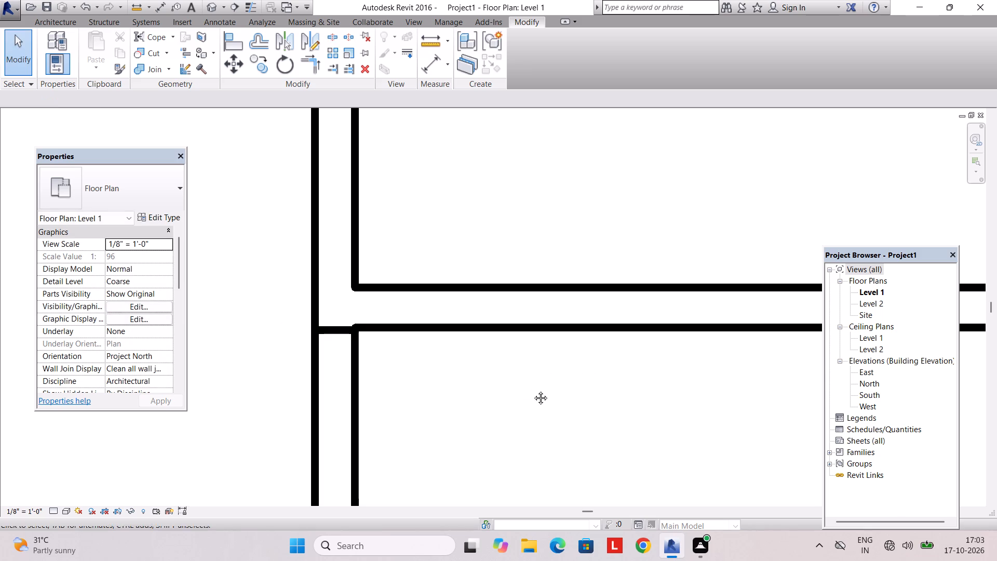
Examine the split in the west perimeter wall and the layout of the southern rooms.
{"action": "middle_click", "coordinate": [533, 390]}
{"action": "middle_click", "coordinate": [556, 379]}
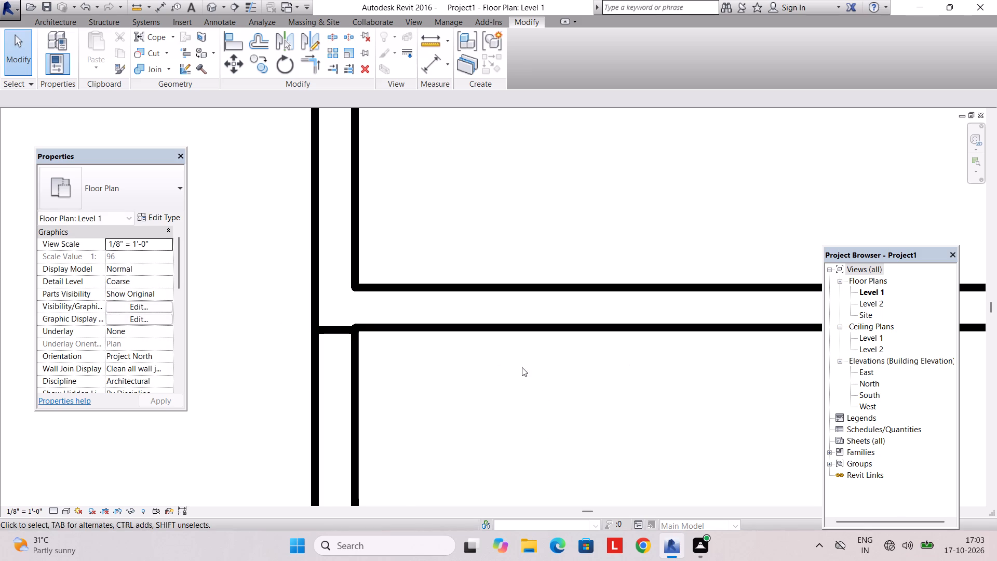
{"action": "scroll", "coordinate": [522, 367], "scroll_direction": "down", "scroll_amount": 4}
{"action": "middle_click", "coordinate": [521, 375]}
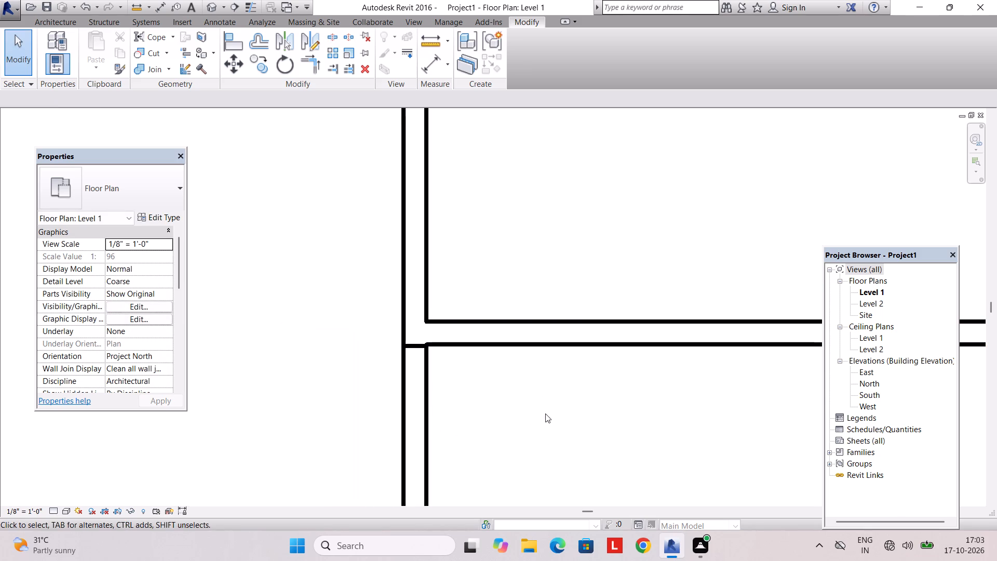
{"action": "middle_click", "coordinate": [545, 412]}
{"action": "middle_click_drag", "start_coordinate": [525, 384], "coordinate": [297, 293]}
{"action": "scroll", "coordinate": [368, 296], "scroll_direction": "down", "scroll_amount": 6}
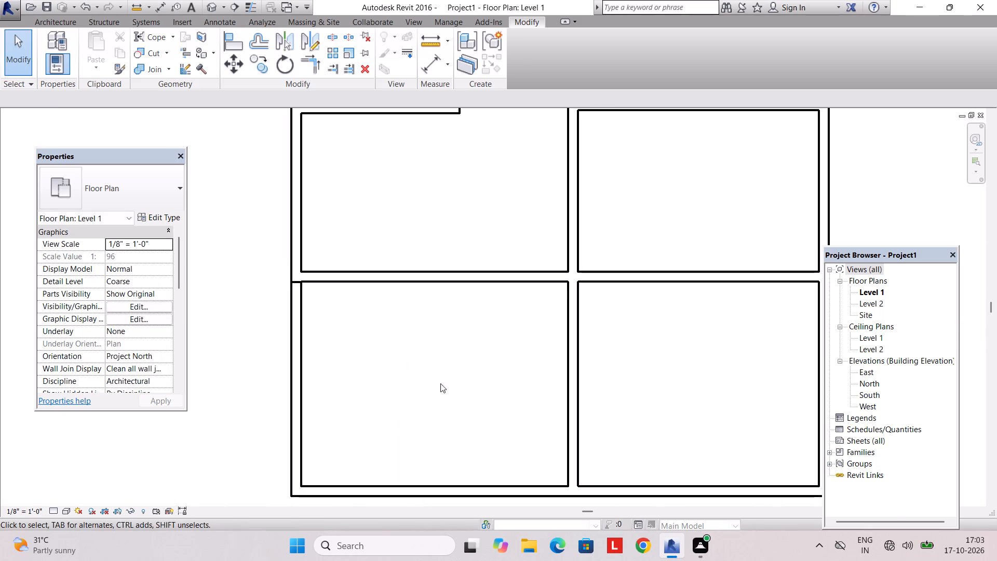
{"action": "middle_click", "coordinate": [498, 376]}
{"action": "middle_click_drag", "start_coordinate": [378, 344], "coordinate": [564, 352]}
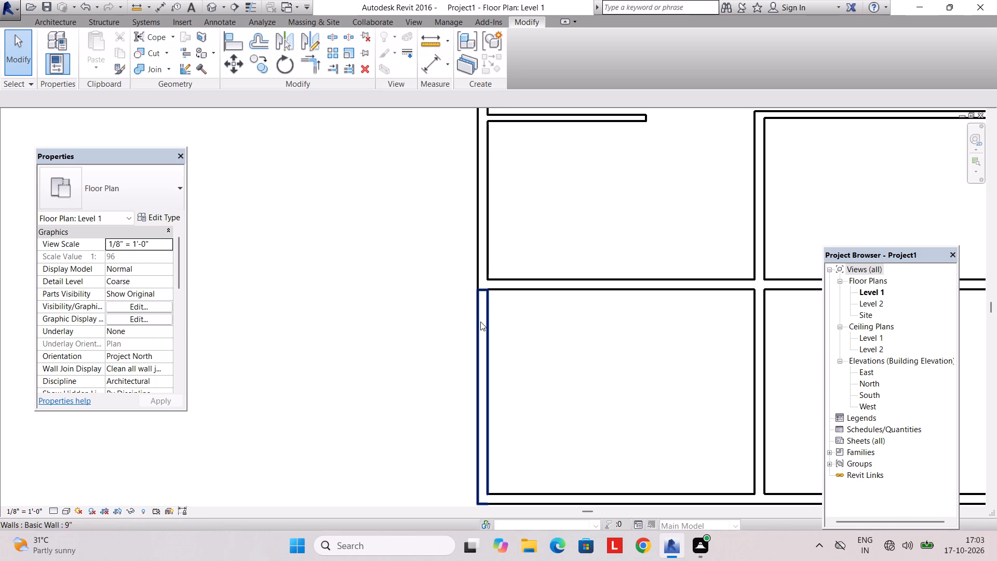
{"action": "scroll", "coordinate": [478, 312], "scroll_direction": "up", "scroll_amount": 2}
{"action": "middle_click", "coordinate": [602, 328]}
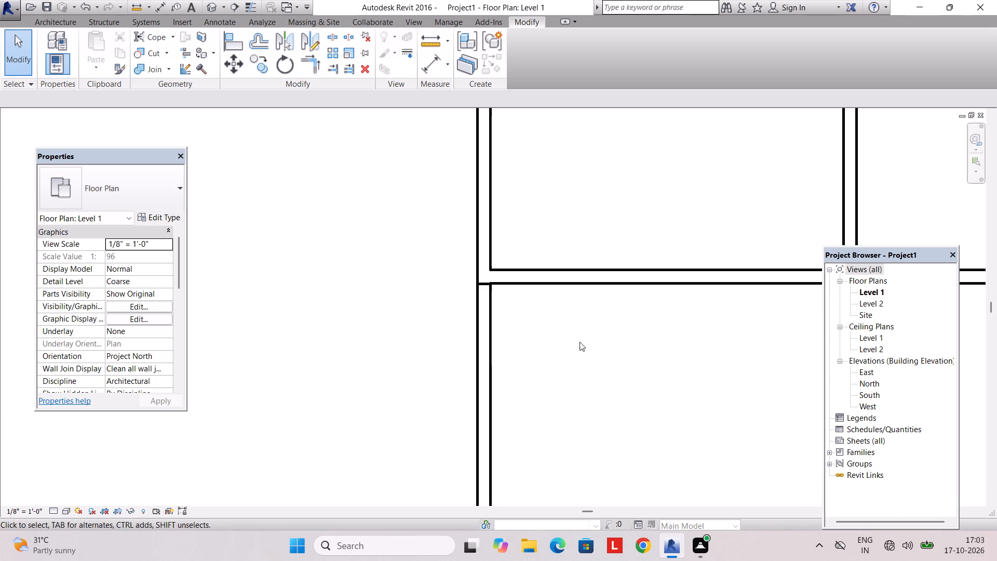
{"action": "middle_click", "coordinate": [601, 349]}
{"action": "scroll", "coordinate": [598, 340], "scroll_direction": "up", "scroll_amount": 1}
{"action": "middle_click", "coordinate": [598, 340]}
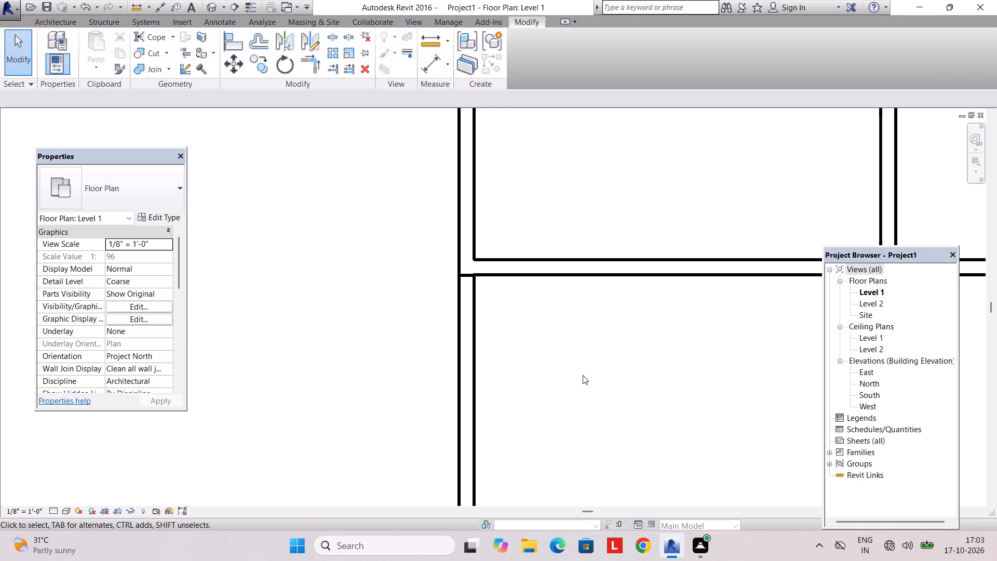
{"action": "scroll", "coordinate": [596, 351], "scroll_direction": "down", "scroll_amount": 2}
{"action": "middle_click_drag", "start_coordinate": [596, 352], "coordinate": [417, 307]}
{"action": "scroll", "coordinate": [424, 304], "scroll_direction": "down", "scroll_amount": 3}
{"action": "middle_click_drag", "start_coordinate": [498, 338], "coordinate": [479, 344]}
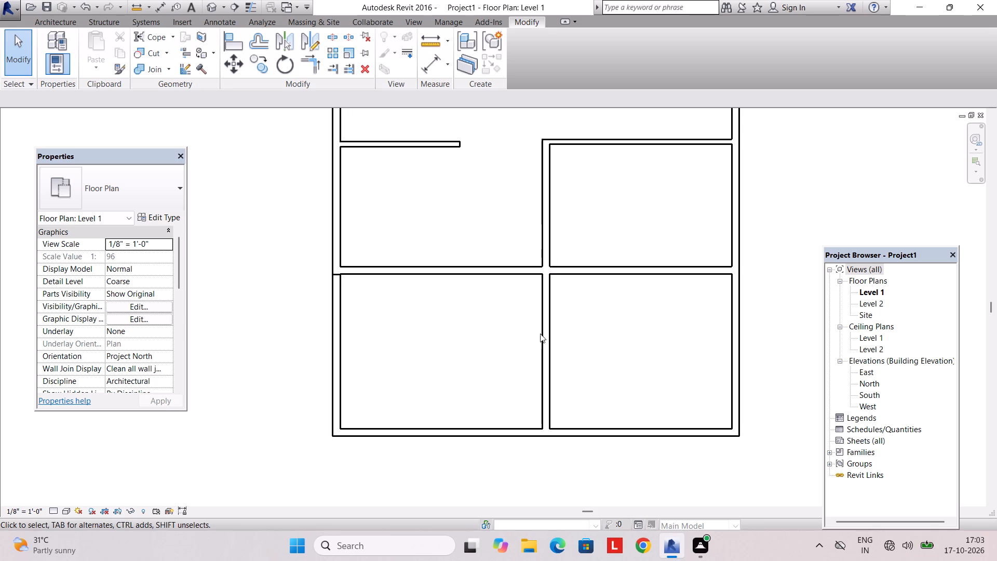
{"action": "middle_click", "coordinate": [466, 337]}
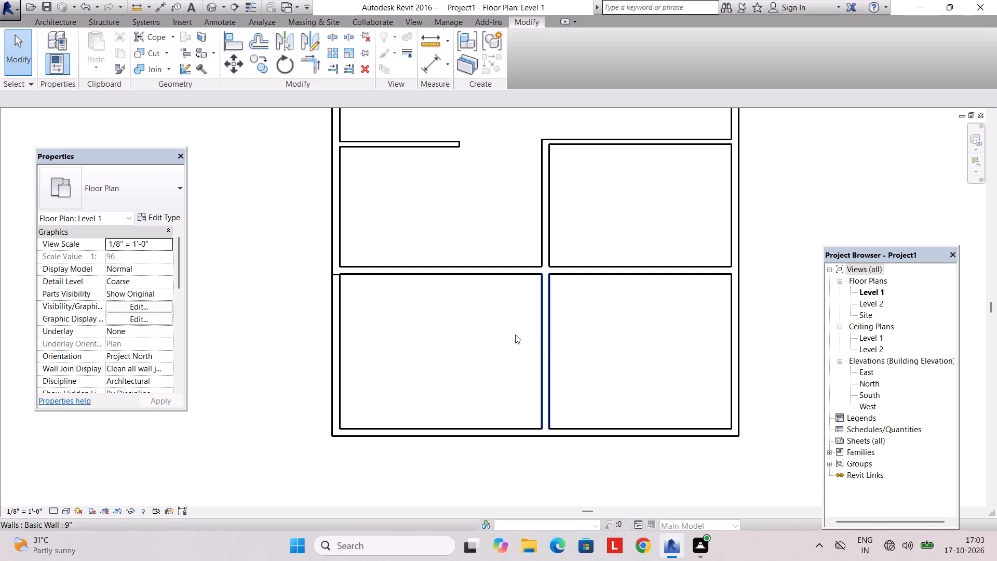
{"action": "middle_click", "coordinate": [443, 339]}
{"action": "middle_click_drag", "start_coordinate": [375, 341], "coordinate": [446, 353]}
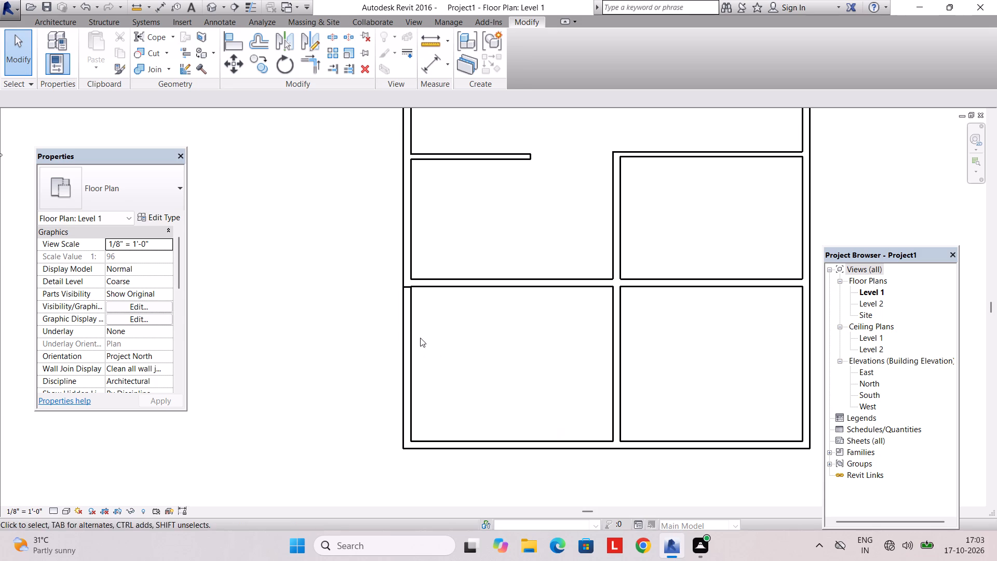
Split the south perimeter wall in line with the west face of the vertical interior 9" wall.
{"action": "scroll", "coordinate": [419, 293], "scroll_direction": "up", "scroll_amount": 3}
{"action": "scroll", "coordinate": [412, 322], "scroll_direction": "down", "scroll_amount": 2}
{"action": "middle_click_drag", "start_coordinate": [417, 331], "coordinate": [378, 311]}
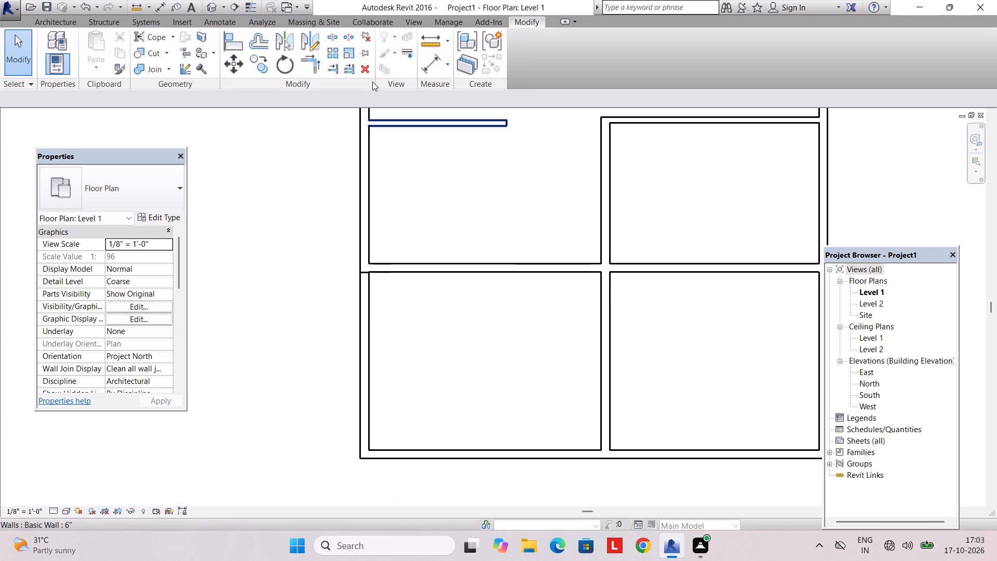
{"action": "left_click", "coordinate": [329, 34]}
{"action": "scroll", "coordinate": [614, 450], "scroll_direction": "up", "scroll_amount": 4}
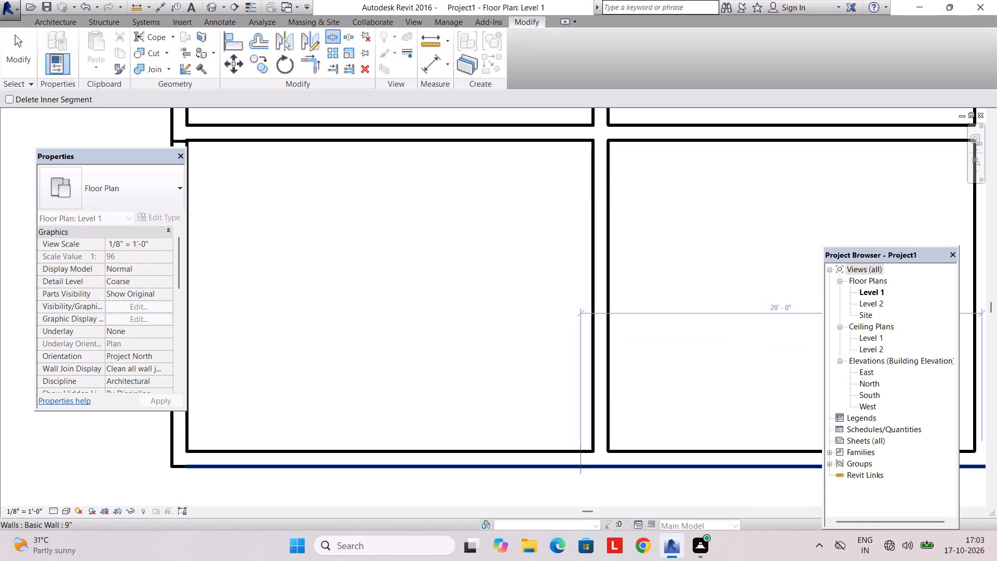
{"action": "scroll", "coordinate": [590, 461], "scroll_direction": "up", "scroll_amount": 6}
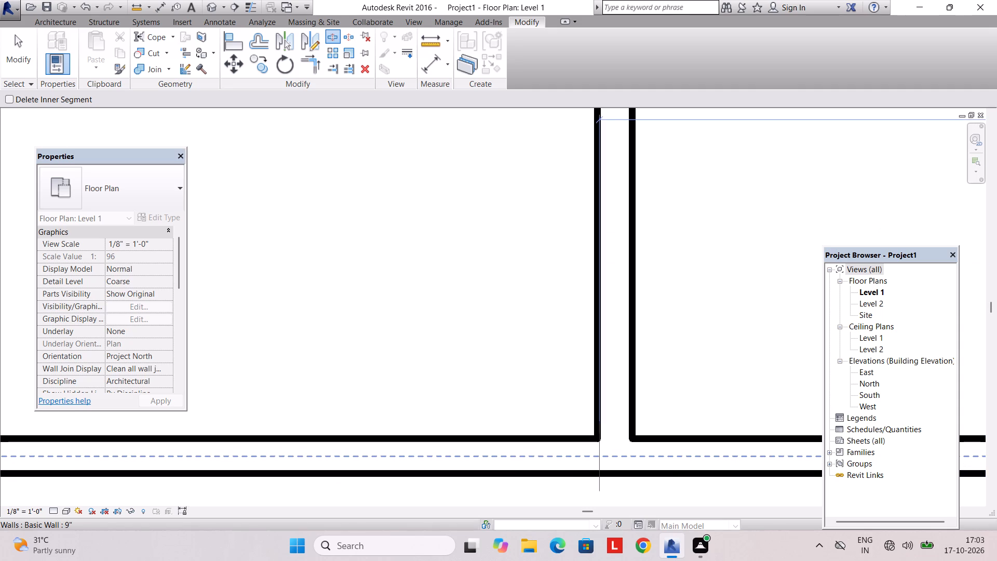
{"action": "left_click", "coordinate": [597, 455]}
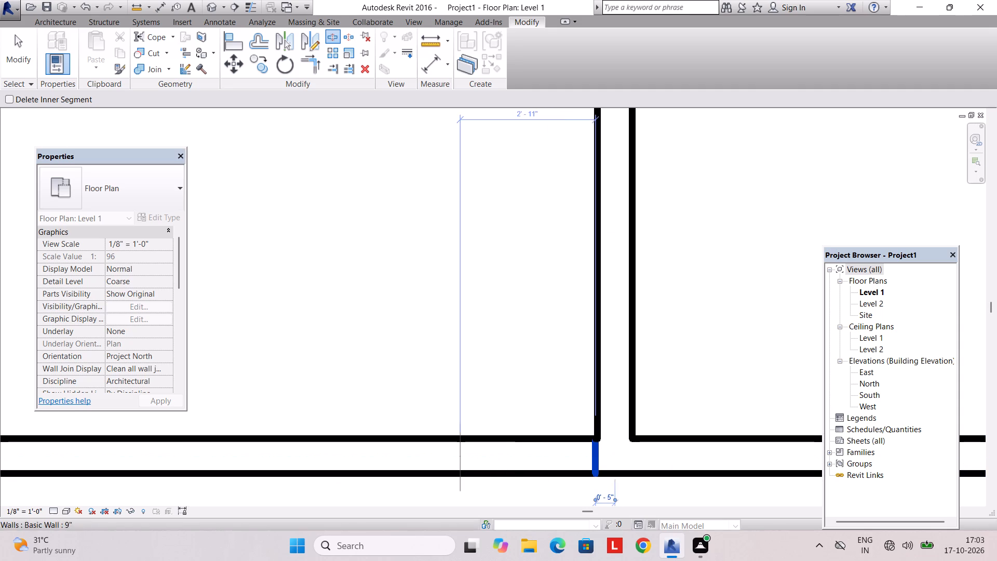
{"action": "key", "text": "Escape"}
{"action": "scroll", "coordinate": [462, 417], "scroll_direction": "down", "scroll_amount": 12}
{"action": "middle_click_drag", "start_coordinate": [448, 397], "coordinate": [462, 399]}
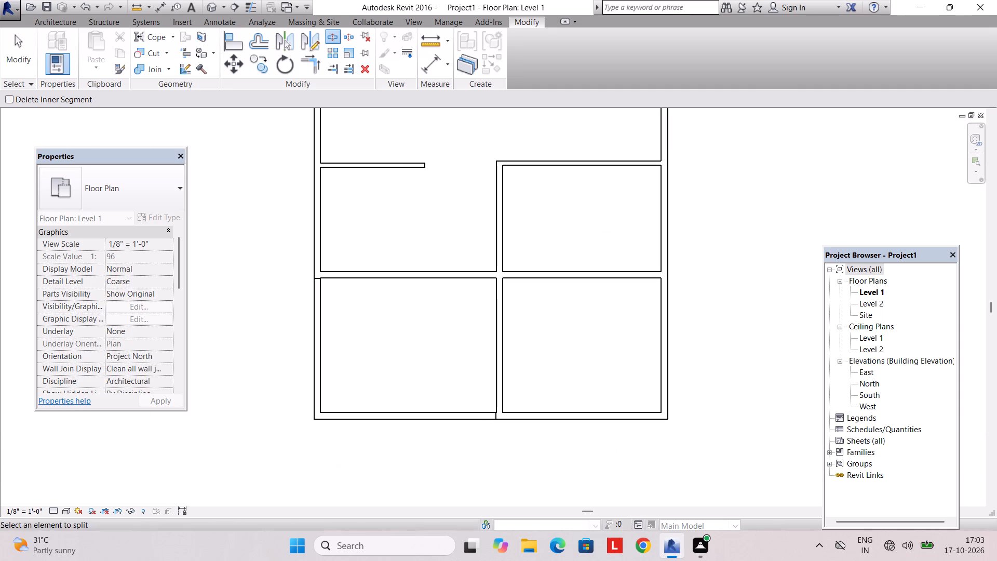
{"action": "key", "text": "Escape"}
Set the unconnected height of the southwest room's south perimeter wall segment to 3'.
{"action": "left_click", "coordinate": [317, 355]}
{"action": "left_click", "coordinate": [388, 411]}
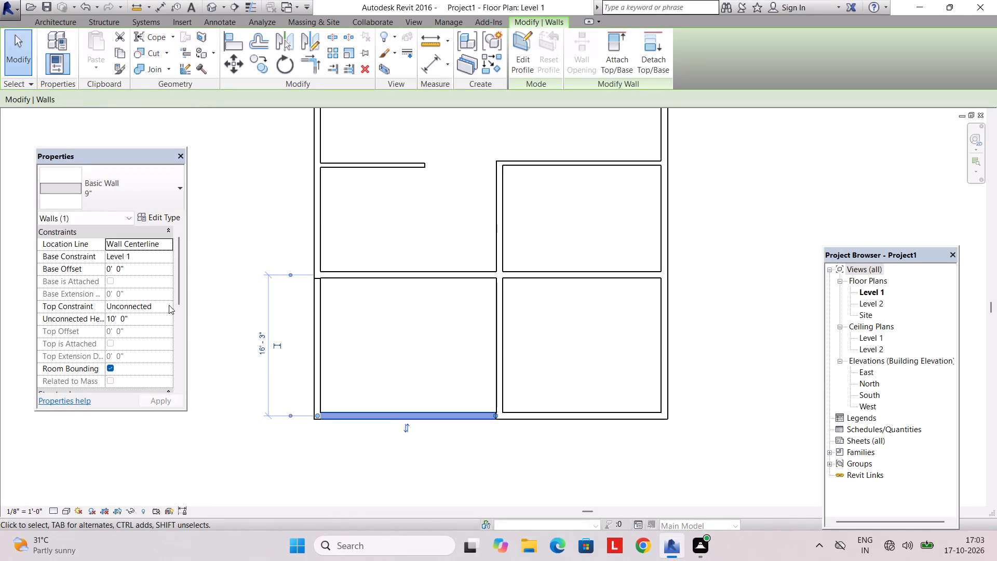
{"action": "left_click", "coordinate": [132, 315]}
{"action": "left_click_drag", "start_coordinate": [132, 315], "coordinate": [65, 316]}
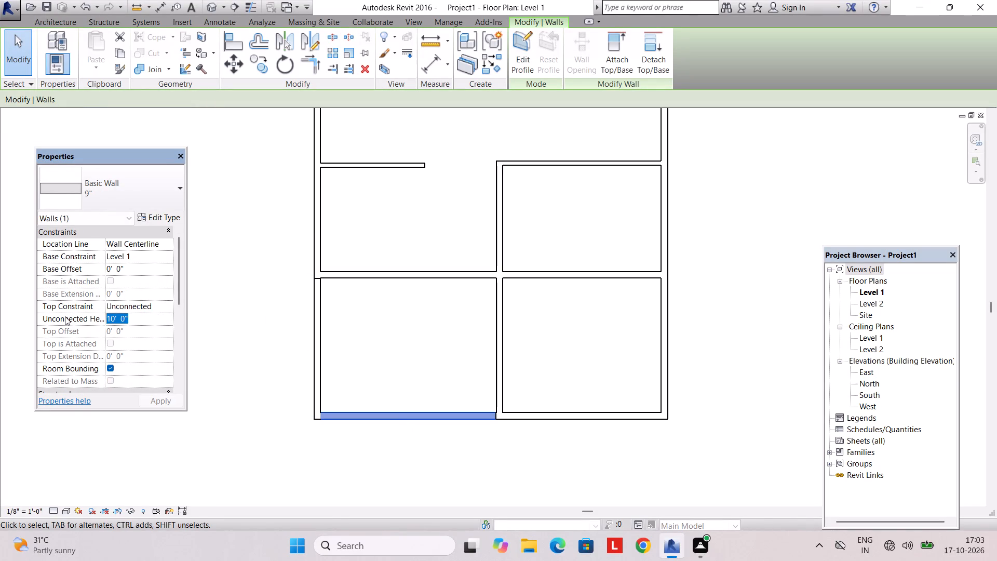
{"action": "key", "text": "2"}
{"action": "key", "text": "BackSpace"}
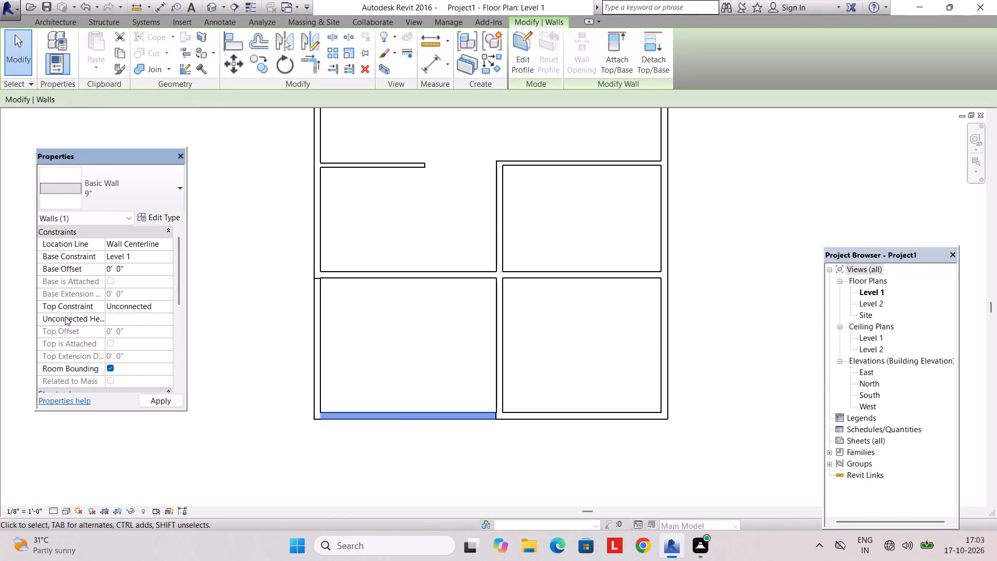
{"action": "type", "text": "3'"}
{"action": "key", "text": "Return"}
{"action": "key", "text": "Return"}
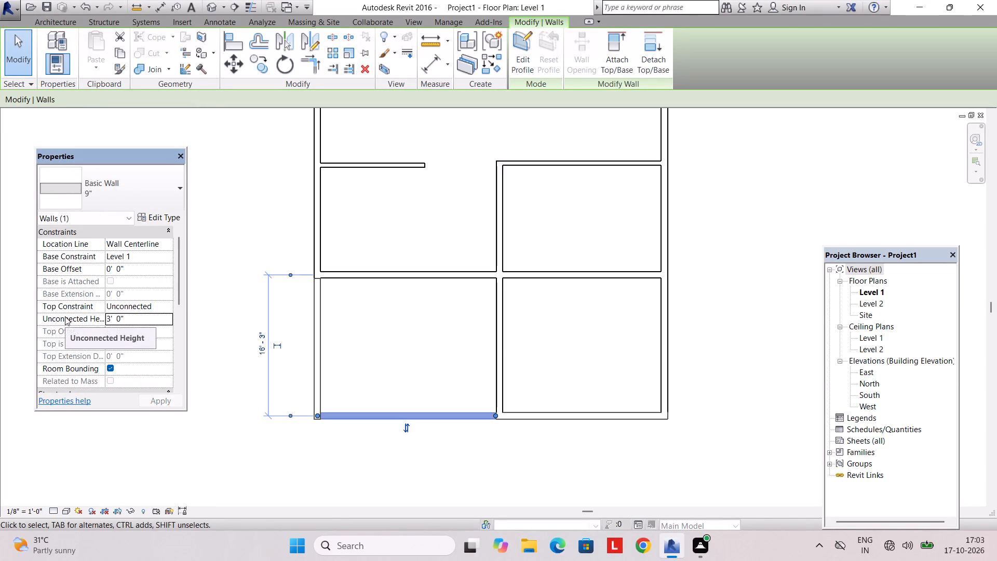
{"action": "key", "text": "Escape"}
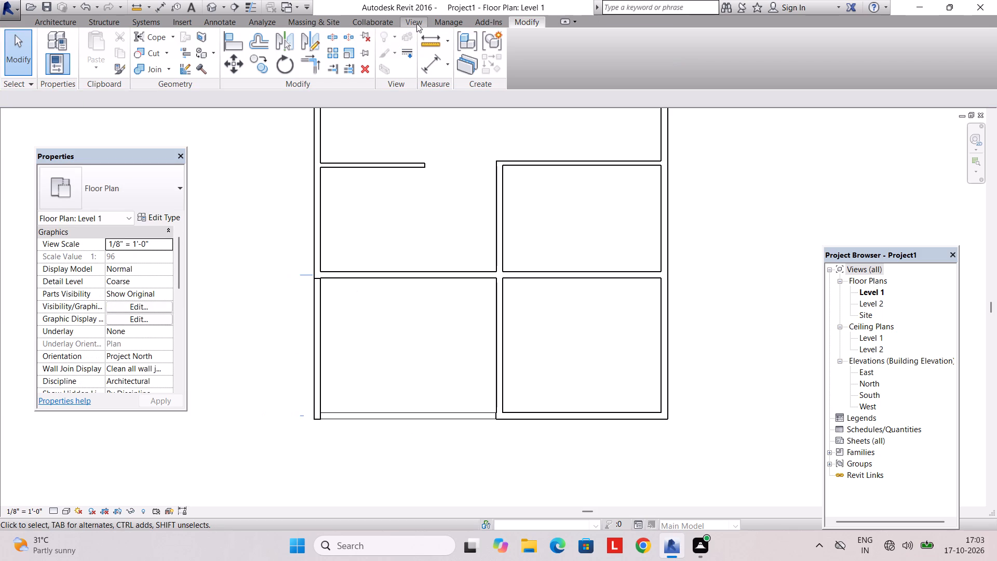
In the 3D view, set the unconnected height of the southwest room's west perimeter wall segment to 3'.
{"action": "left_click", "coordinate": [412, 24]}
{"action": "left_click", "coordinate": [373, 41]}
{"action": "scroll", "coordinate": [441, 257], "scroll_direction": "down", "scroll_amount": 1}
{"action": "middle_click_drag", "start_coordinate": [444, 283], "coordinate": [462, 277]}
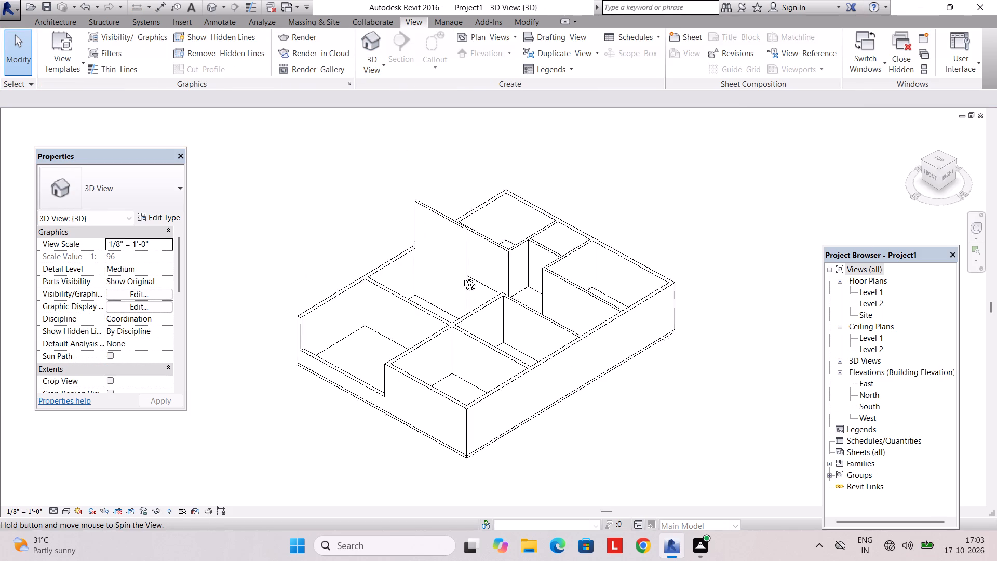
{"action": "middle_click_drag", "start_coordinate": [462, 277], "coordinate": [537, 236]}
{"action": "middle_click_drag", "start_coordinate": [377, 356], "coordinate": [478, 346], "text": "shift"}
{"action": "left_click", "coordinate": [479, 367]}
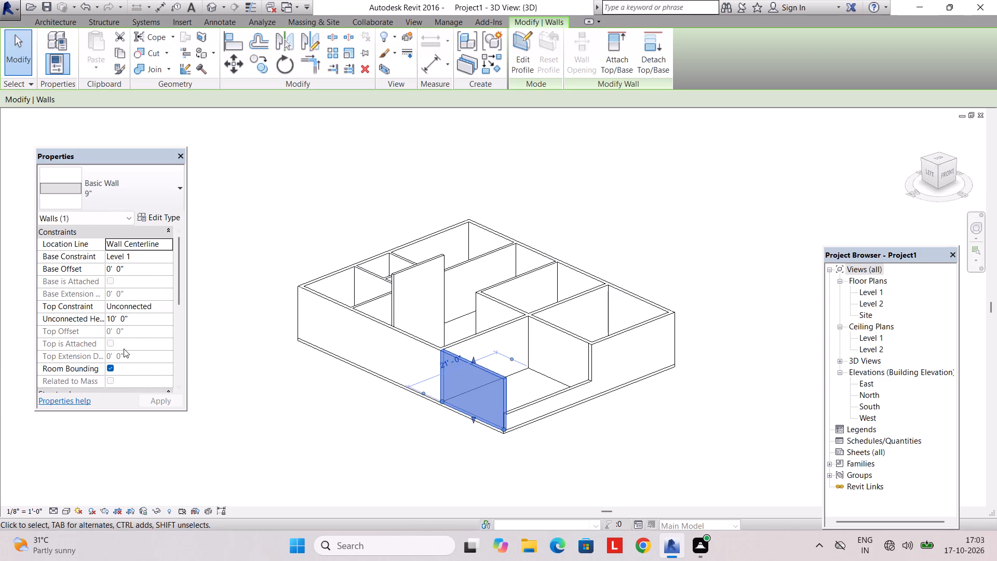
{"action": "left_click", "coordinate": [140, 316]}
{"action": "key", "text": "2"}
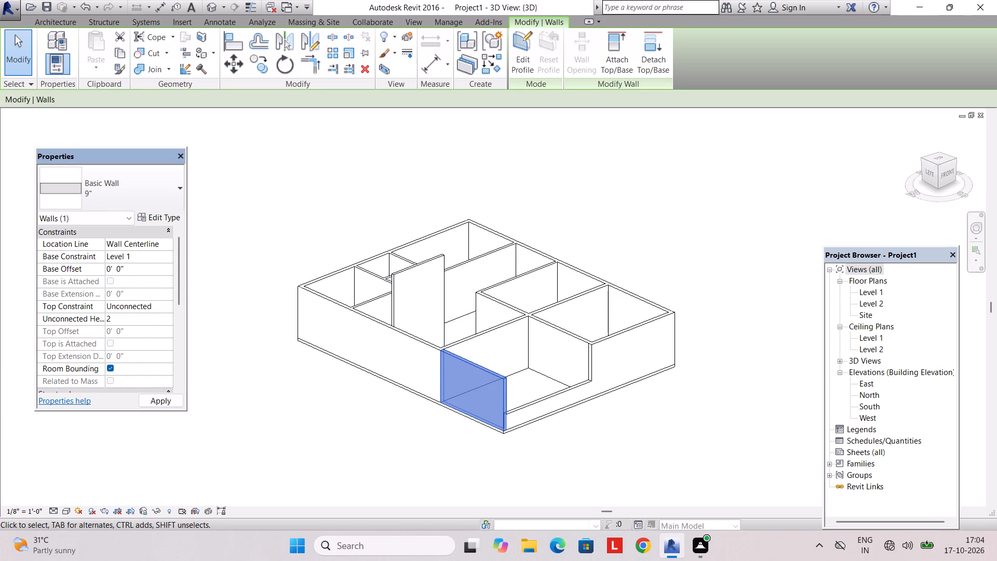
{"action": "key", "text": "BackSpace"}
{"action": "key", "text": "3"}
{"action": "key", "text": "apostrophe"}
{"action": "key", "text": "Return"}
{"action": "key", "text": "Return"}
{"action": "key", "text": "Escape"}
{"action": "key", "text": "Escape"}
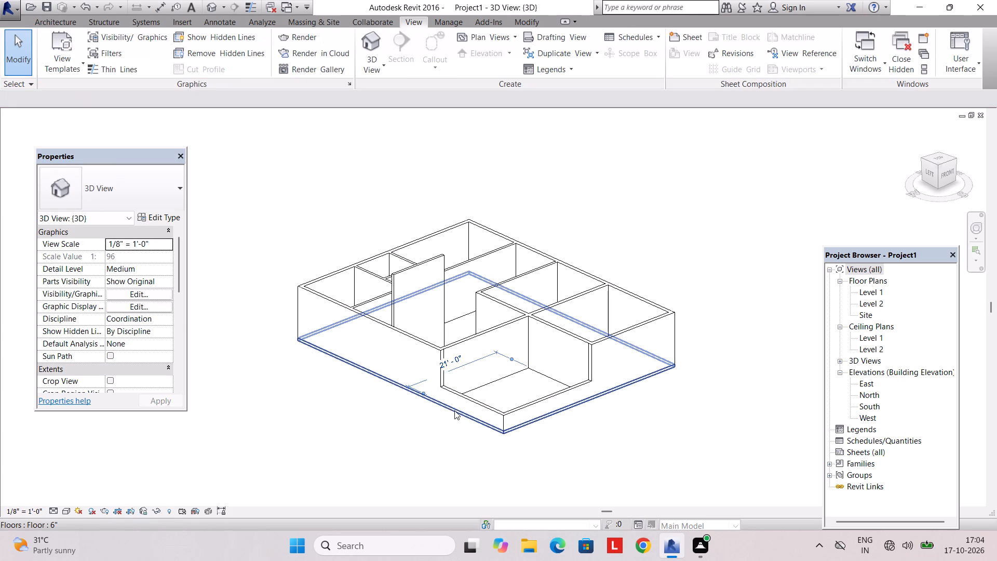
Set the unconnected height of the tall 6" interior wall to 10'.
{"action": "middle_click_drag", "start_coordinate": [439, 449], "coordinate": [273, 407]}
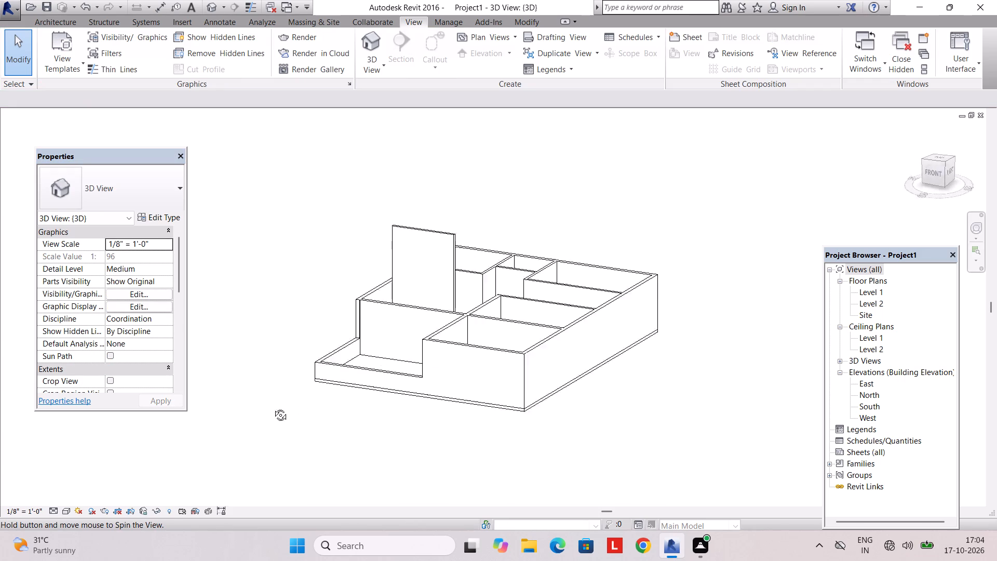
{"action": "middle_click_drag", "start_coordinate": [273, 407], "coordinate": [357, 448]}
{"action": "left_click", "coordinate": [421, 244]}
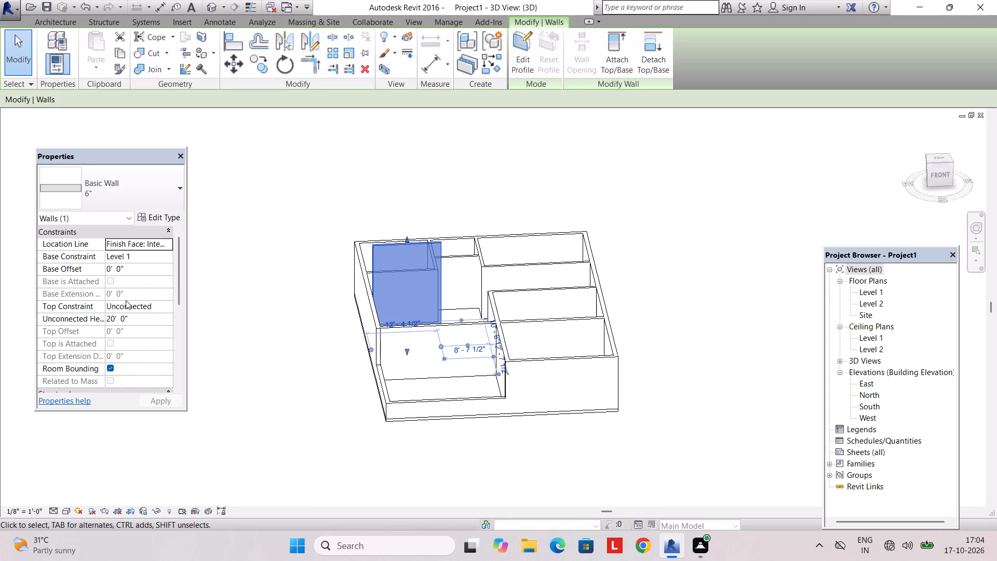
{"action": "left_click", "coordinate": [131, 318]}
{"action": "left_click_drag", "start_coordinate": [131, 318], "coordinate": [61, 318]}
{"action": "type", "text": "10'"}
{"action": "key", "text": "Return"}
{"action": "key", "text": "Return"}
{"action": "key", "text": "Escape"}
{"action": "key", "text": "Escape"}
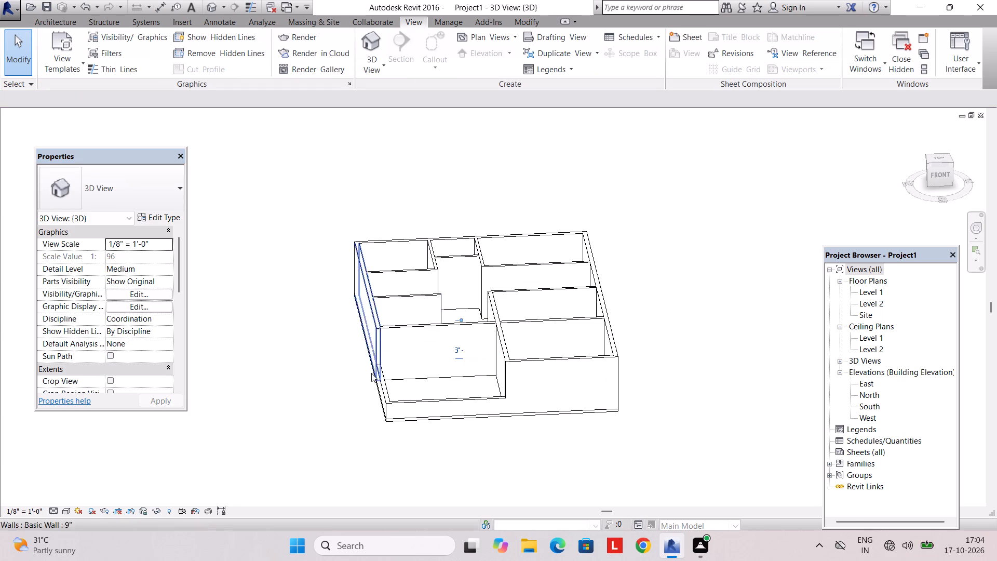
In the Level 1 plan, split the southeast room's south wall at the inner faces of both side walls.
{"action": "middle_click_drag", "start_coordinate": [434, 375], "coordinate": [407, 341]}
{"action": "scroll", "coordinate": [411, 358], "scroll_direction": "down", "scroll_amount": 2}
{"action": "middle_click_drag", "start_coordinate": [422, 411], "coordinate": [407, 415], "text": "shift"}
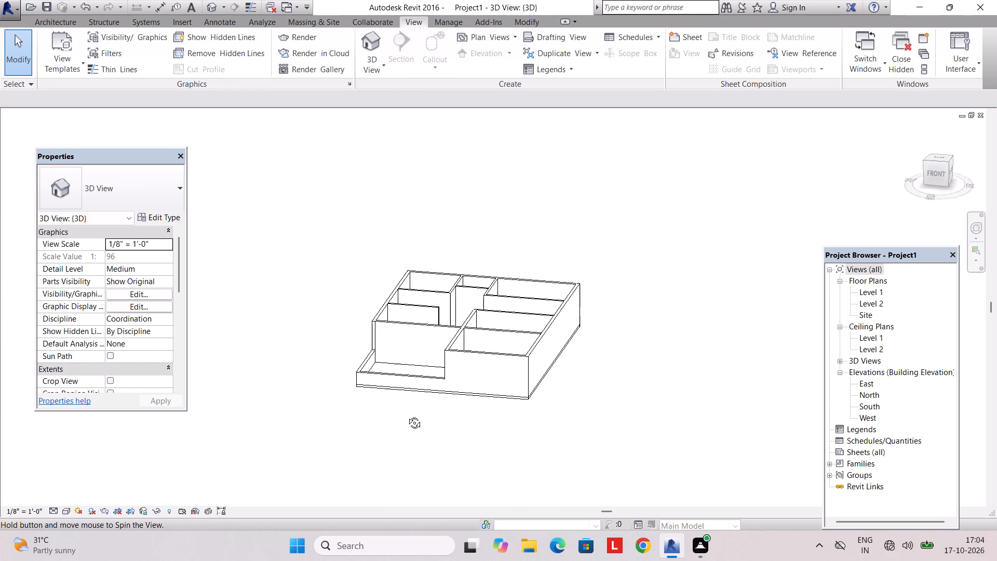
{"action": "middle_click_drag", "start_coordinate": [407, 415], "coordinate": [457, 417], "text": "shift"}
{"action": "scroll", "coordinate": [875, 274], "scroll_direction": "down", "scroll_amount": 1}
{"action": "double_click", "coordinate": [877, 288]}
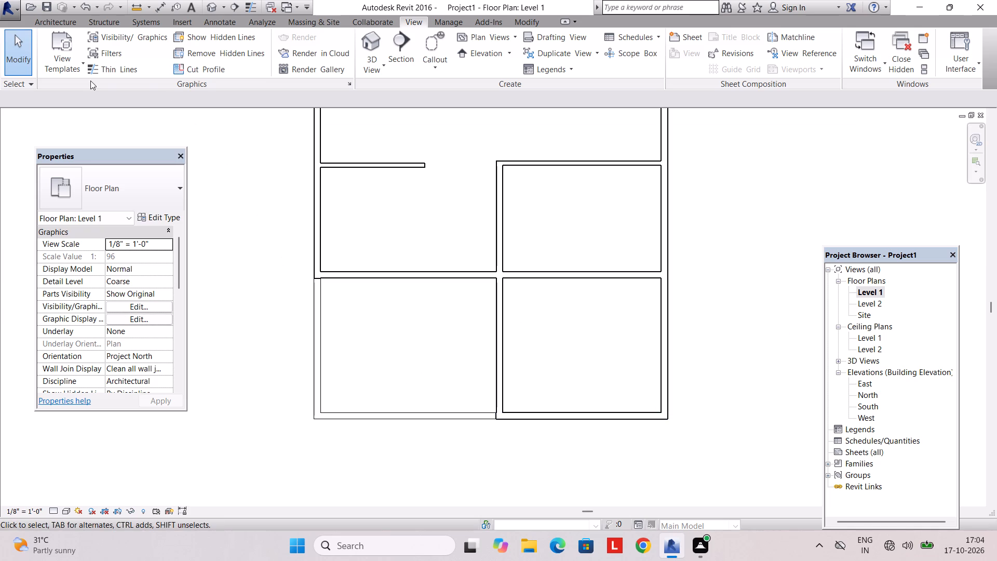
{"action": "left_click", "coordinate": [520, 24]}
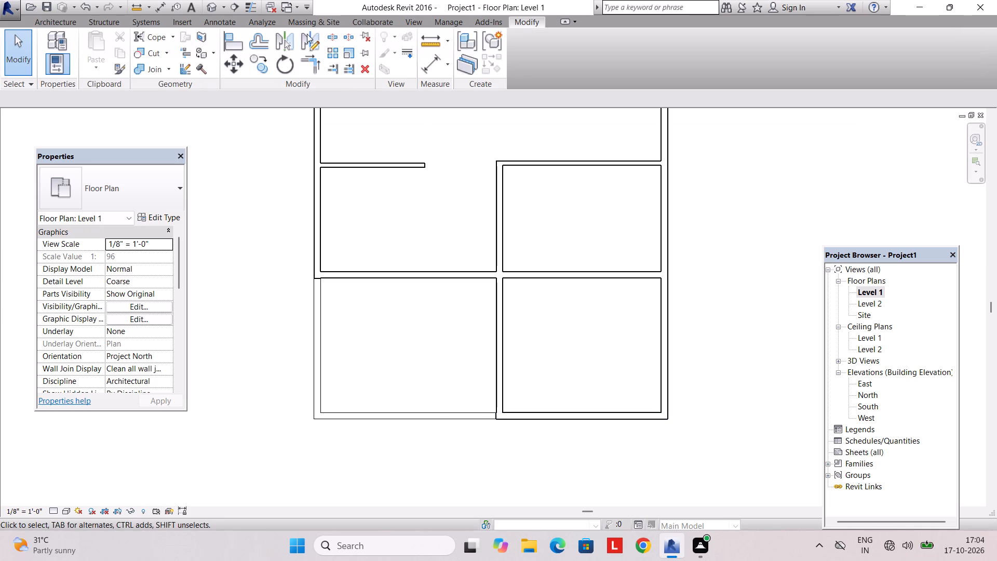
{"action": "left_click", "coordinate": [329, 33]}
{"action": "scroll", "coordinate": [501, 425], "scroll_direction": "up", "scroll_amount": 5}
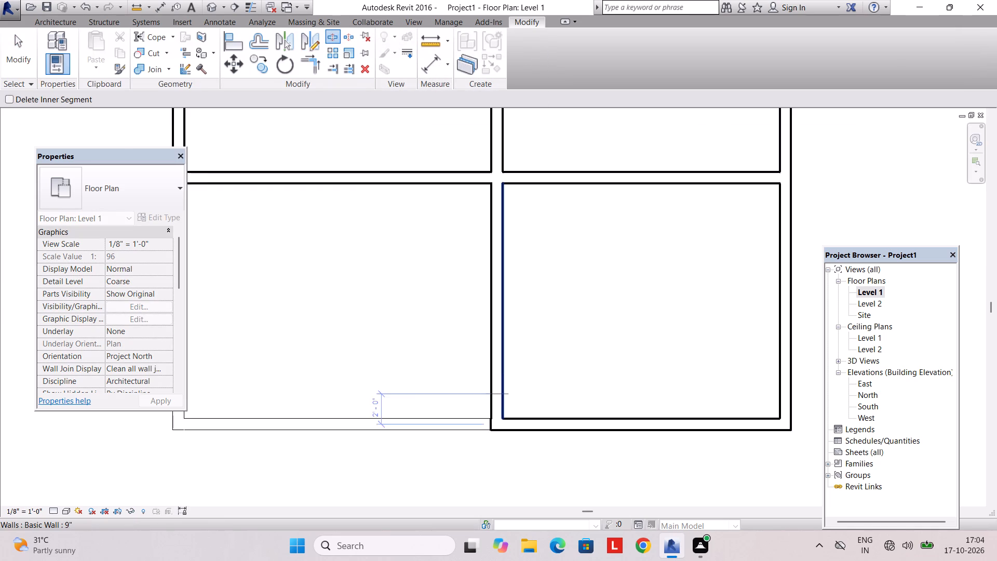
{"action": "scroll", "coordinate": [504, 428], "scroll_direction": "up", "scroll_amount": 7}
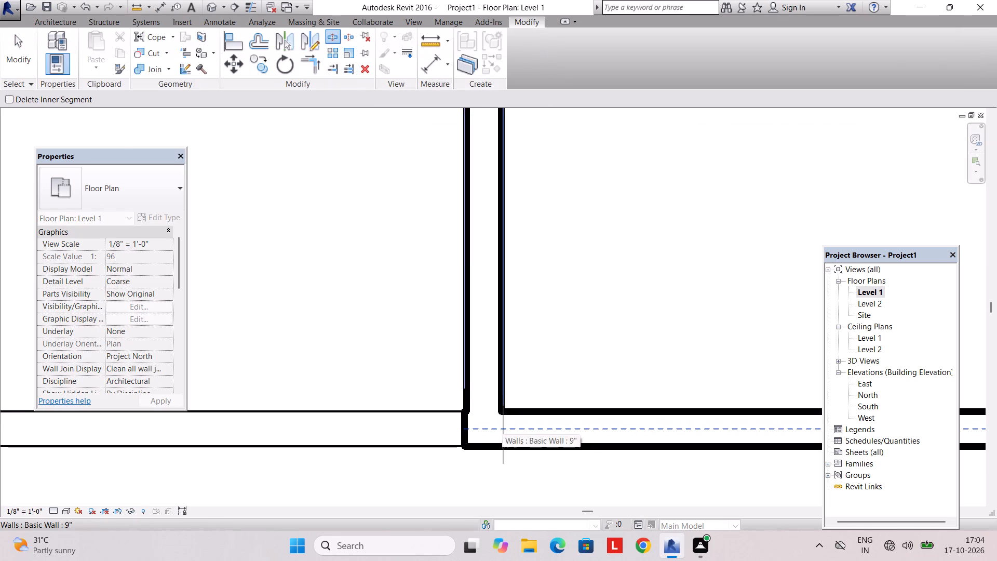
{"action": "left_click", "coordinate": [502, 428]}
{"action": "scroll", "coordinate": [567, 432], "scroll_direction": "down", "scroll_amount": 4}
{"action": "middle_click_drag", "start_coordinate": [568, 432], "coordinate": [214, 440]}
{"action": "scroll", "coordinate": [668, 442], "scroll_direction": "up", "scroll_amount": 2}
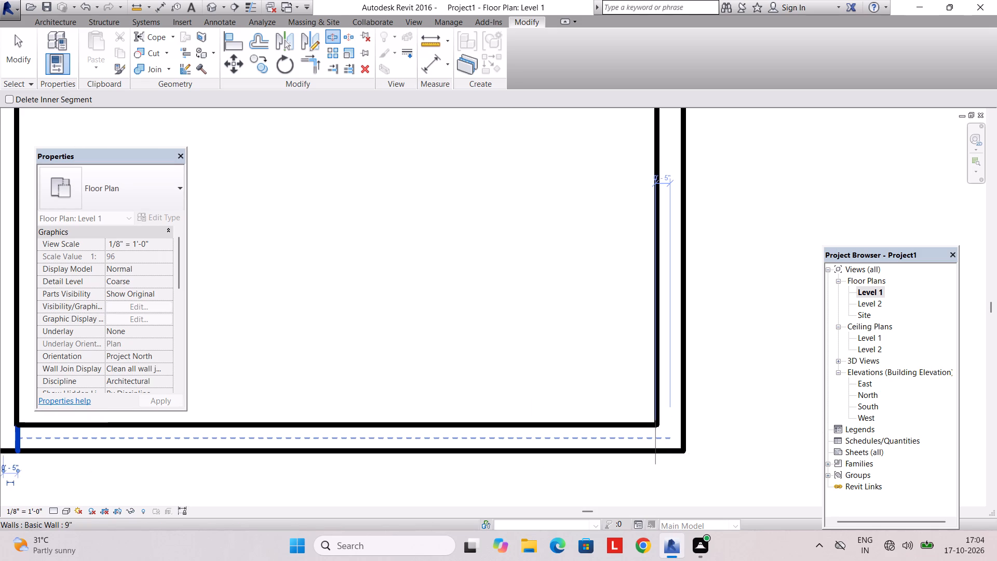
{"action": "scroll", "coordinate": [656, 438], "scroll_direction": "up", "scroll_amount": 7}
{"action": "left_click", "coordinate": [657, 438]}
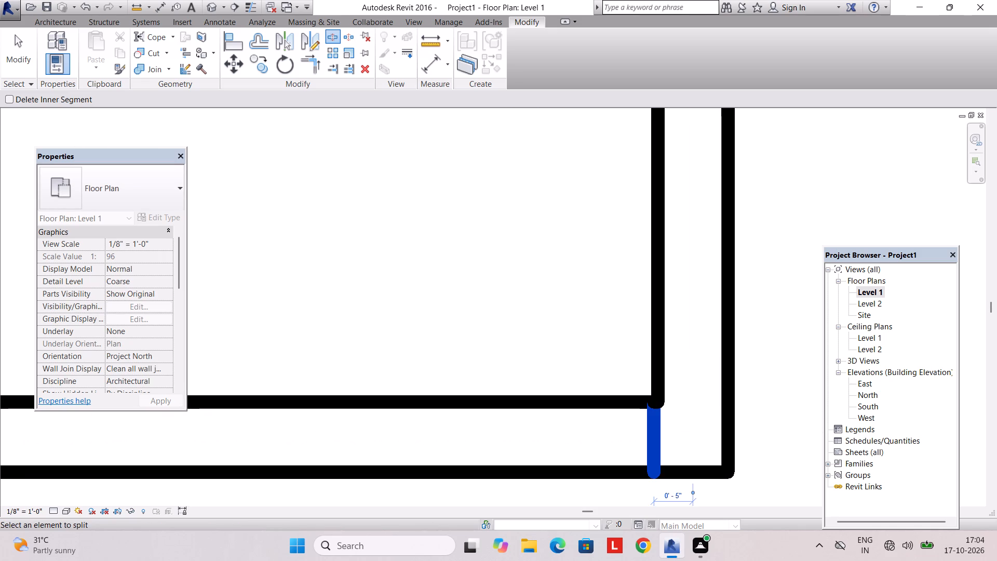
{"action": "key", "text": "Escape"}
{"action": "scroll", "coordinate": [556, 425], "scroll_direction": "down", "scroll_amount": 9}
{"action": "key", "text": "Escape"}
Delete the southeast room's south wall segment between the two splits.
{"action": "middle_click_drag", "start_coordinate": [331, 471], "coordinate": [469, 458]}
{"action": "left_click", "coordinate": [489, 423]}
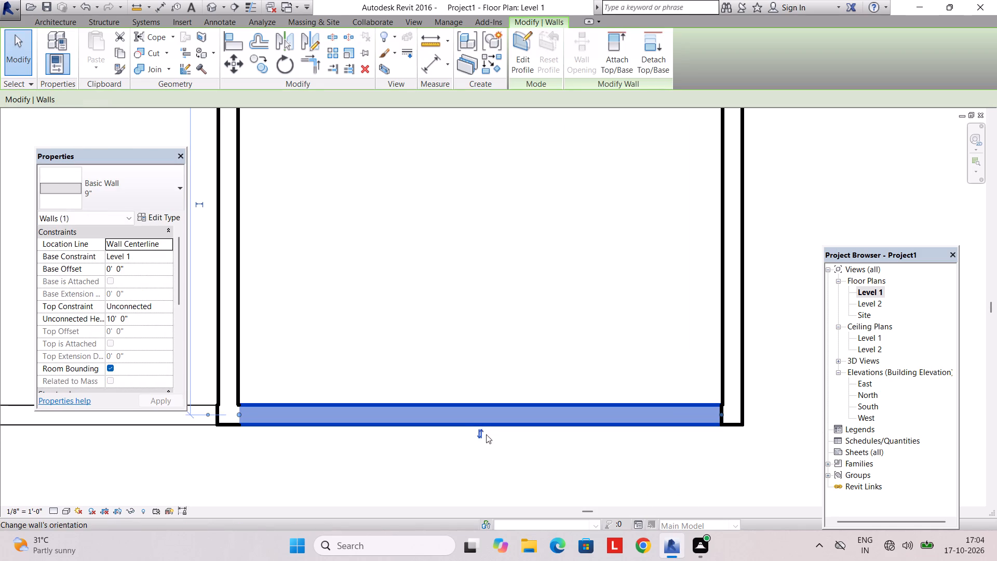
{"action": "key", "text": "Delete"}
Examine the room layout across the Level 1 plan, from the open southeast room to the north rooms.
{"action": "scroll", "coordinate": [419, 400], "scroll_direction": "down", "scroll_amount": 4}
{"action": "middle_click_drag", "start_coordinate": [388, 359], "coordinate": [535, 409]}
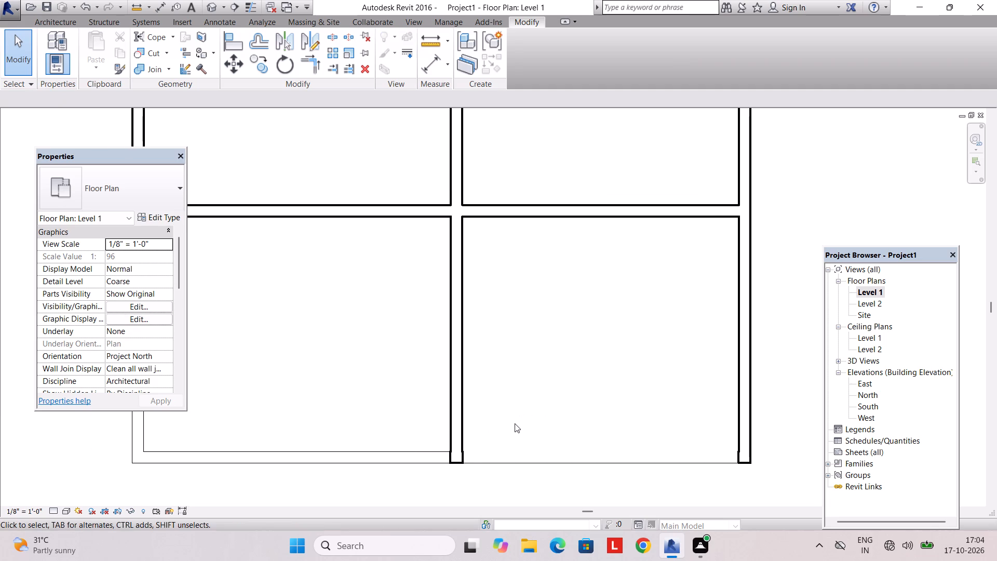
{"action": "scroll", "coordinate": [406, 398], "scroll_direction": "down", "scroll_amount": 2}
{"action": "middle_click_drag", "start_coordinate": [375, 397], "coordinate": [452, 406]}
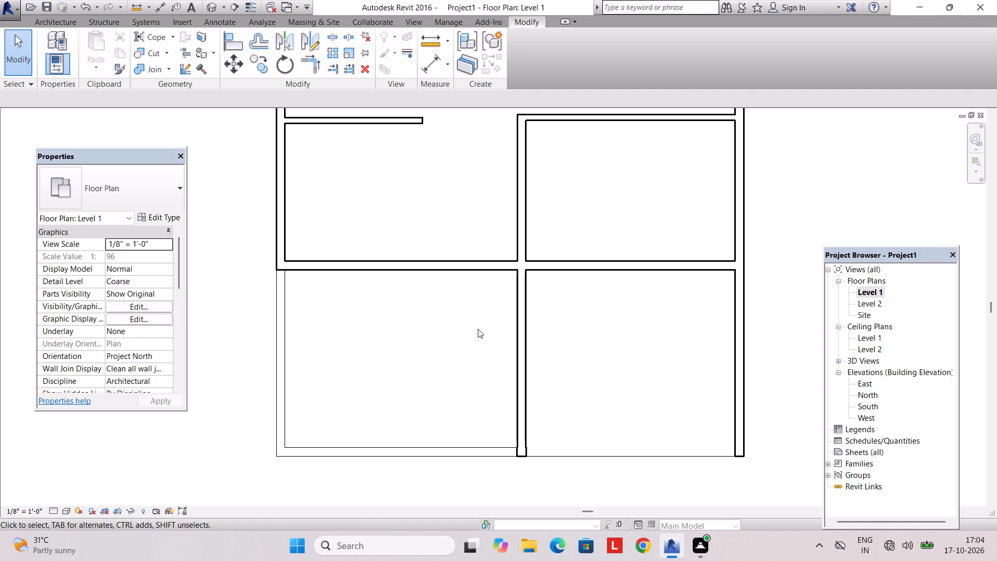
{"action": "scroll", "coordinate": [478, 329], "scroll_direction": "down", "scroll_amount": 1}
{"action": "middle_click_drag", "start_coordinate": [472, 331], "coordinate": [477, 447]}
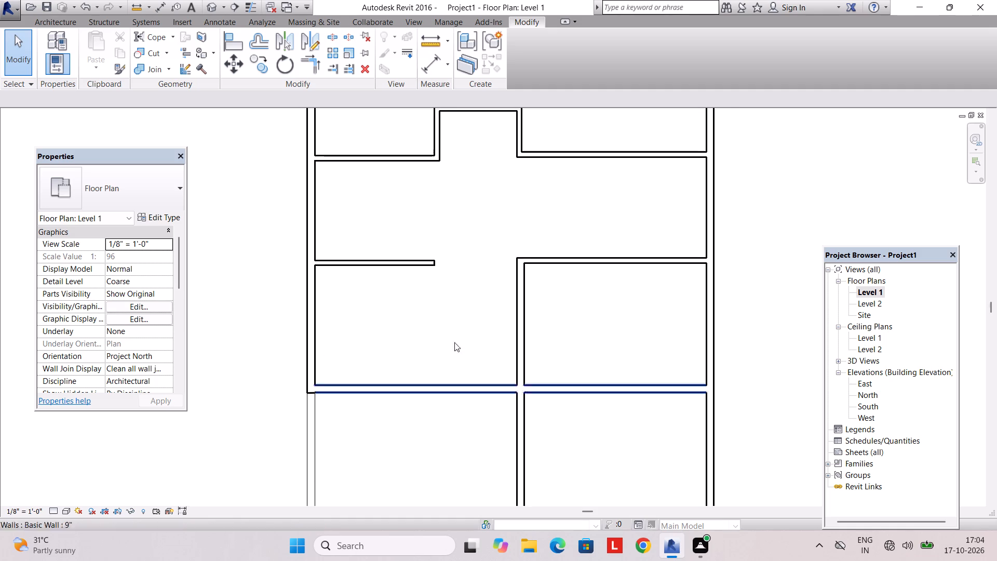
{"action": "middle_click_drag", "start_coordinate": [443, 311], "coordinate": [449, 364]}
{"action": "scroll", "coordinate": [449, 365], "scroll_direction": "down", "scroll_amount": 2}
{"action": "middle_click_drag", "start_coordinate": [449, 365], "coordinate": [447, 413]}
{"action": "scroll", "coordinate": [441, 356], "scroll_direction": "up", "scroll_amount": 1}
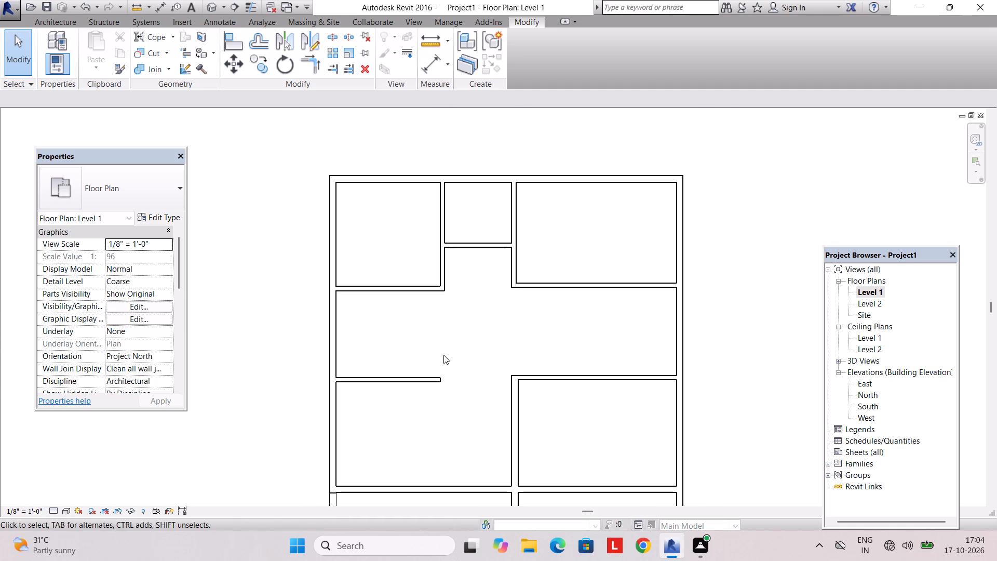
{"action": "middle_click_drag", "start_coordinate": [447, 356], "coordinate": [443, 262]}
{"action": "middle_click_drag", "start_coordinate": [439, 313], "coordinate": [444, 235]}
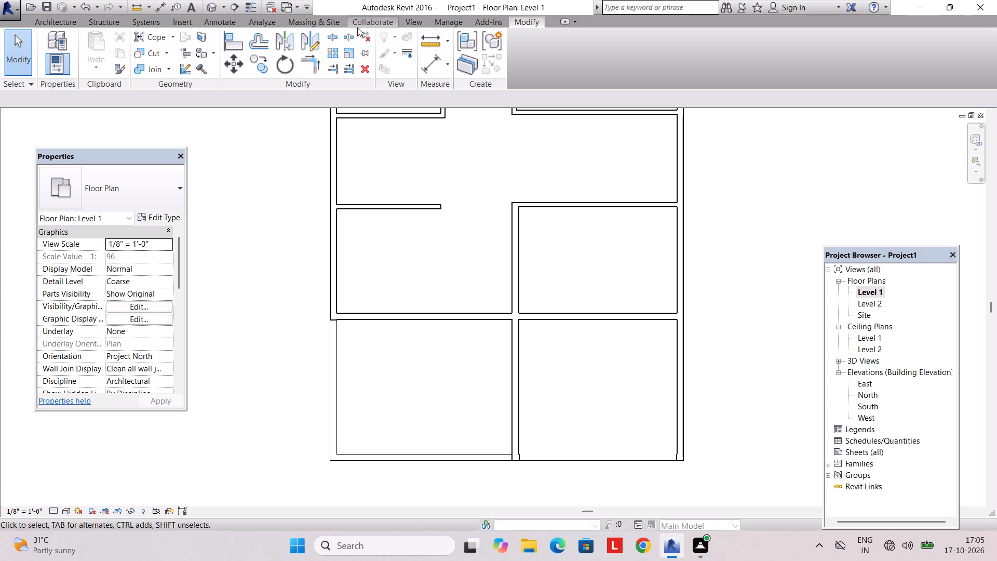
Edit the 6" floor's boundary, moving its south edge north to the south face of the 9" wall behind the two southern rooms.
{"action": "left_click", "coordinate": [421, 21]}
{"action": "left_click", "coordinate": [369, 43]}
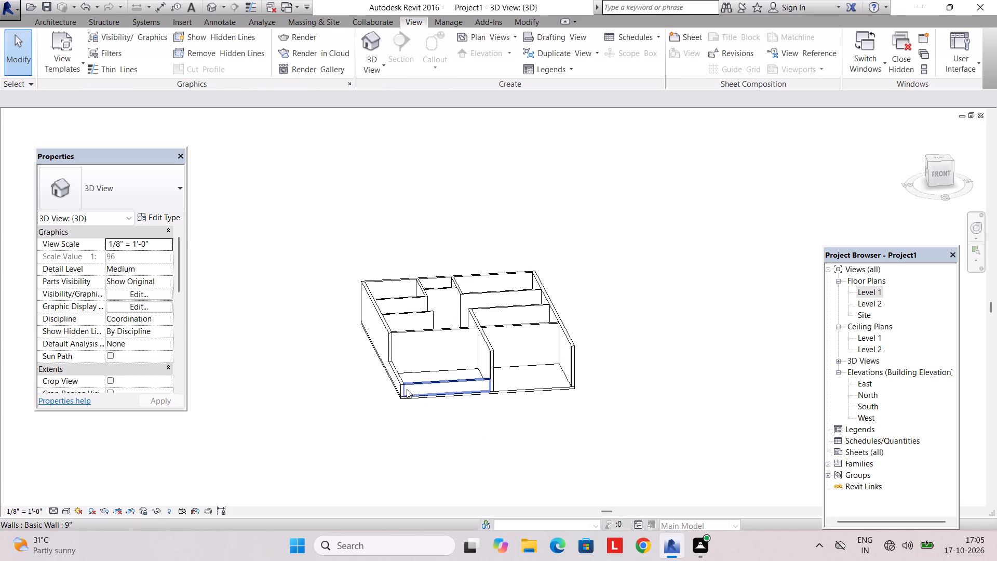
{"action": "left_click", "coordinate": [413, 397]}
{"action": "left_click", "coordinate": [524, 63]}
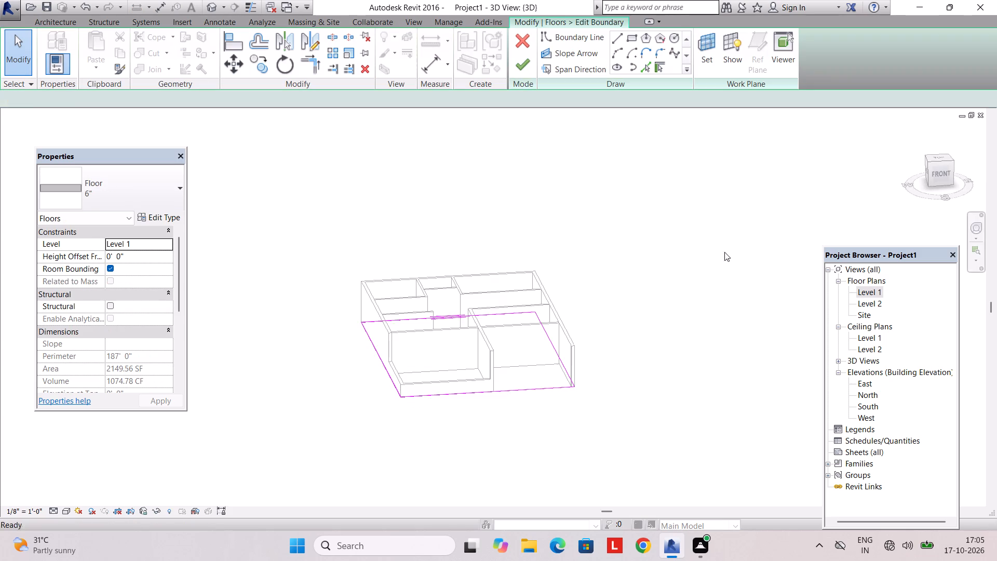
{"action": "double_click", "coordinate": [870, 287]}
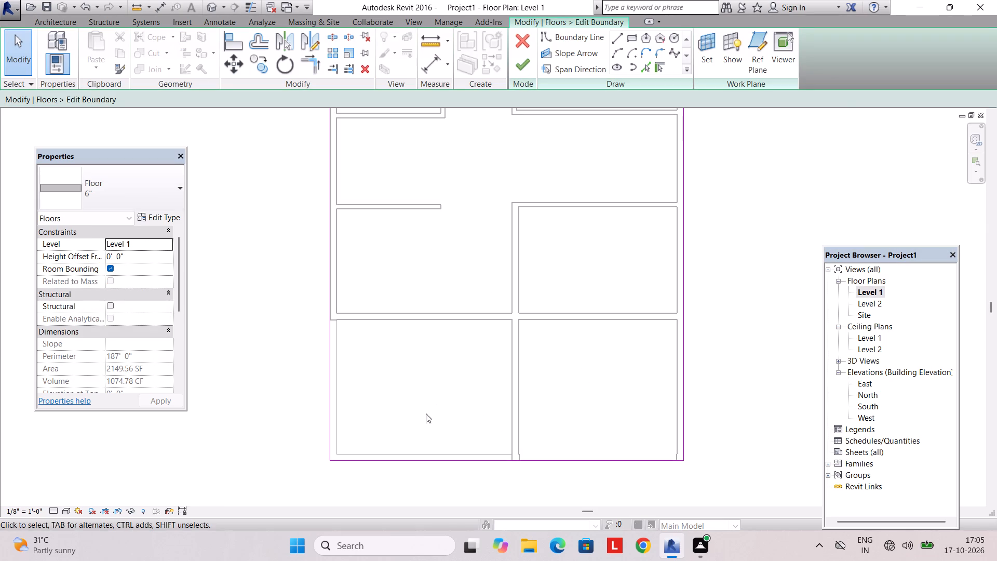
{"action": "left_click", "coordinate": [399, 463]}
{"action": "key", "text": "Up"}
{"action": "key", "text": "Up"}
{"action": "key", "text": "Up"}
{"action": "key", "text": "Up"}
{"action": "key", "text": "Up"}
{"action": "key", "text": "Up"}
{"action": "key", "text": "Up"}
{"action": "key", "text": "Up"}
{"action": "key", "text": "Up"}
{"action": "key", "text": "Up"}
{"action": "key", "text": "Up"}
{"action": "key", "text": "Up"}
{"action": "key", "text": "Up"}
{"action": "key", "text": "Up"}
{"action": "key", "text": "Up"}
{"action": "key", "text": "Up"}
{"action": "key", "text": "Up"}
{"action": "key", "text": "Up"}
{"action": "key", "text": "Up"}
{"action": "key", "text": "Up"}
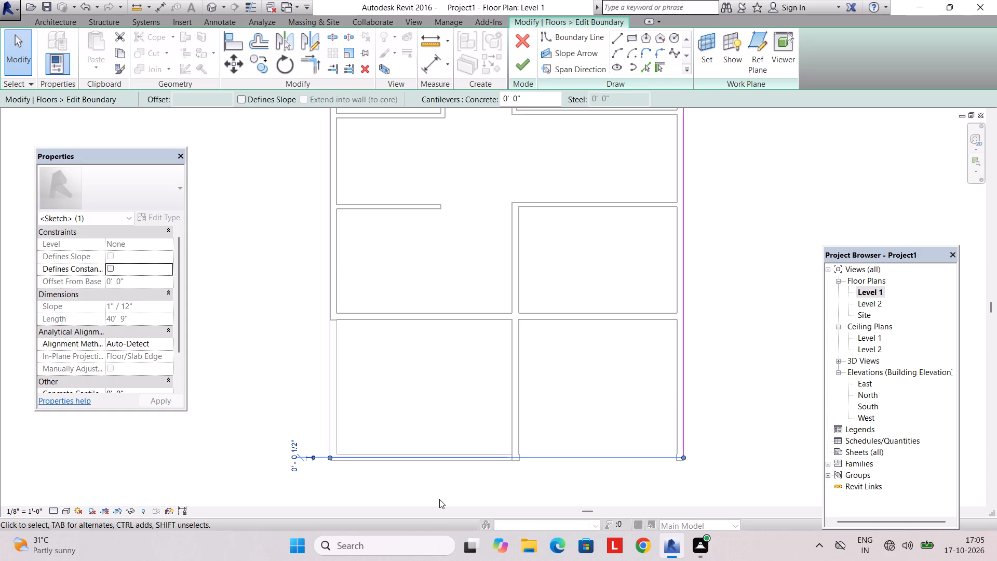
{"action": "scroll", "coordinate": [447, 380], "scroll_direction": "up", "scroll_amount": 2}
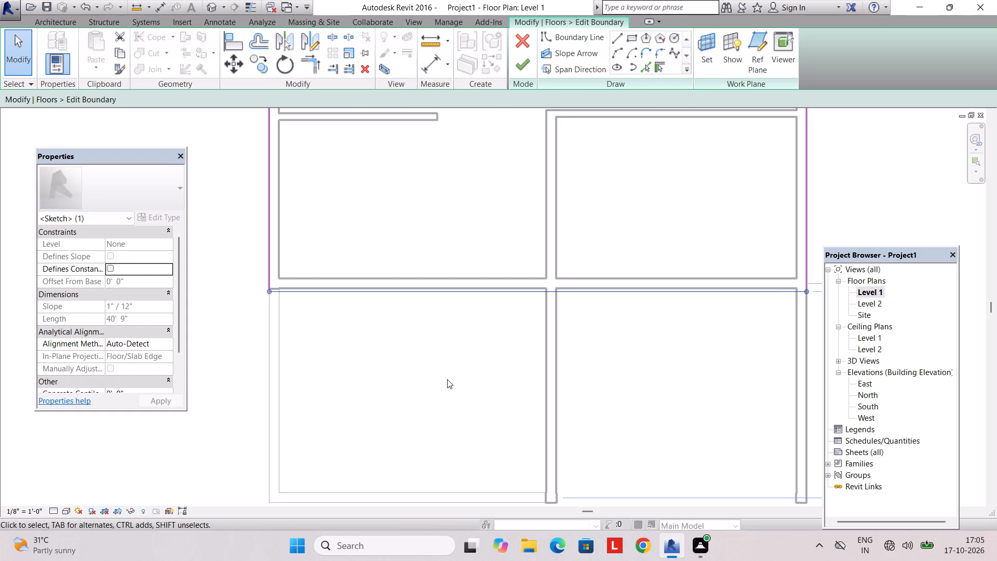
{"action": "scroll", "coordinate": [447, 379], "scroll_direction": "up", "scroll_amount": 3}
{"action": "key", "text": "Up"}
{"action": "scroll", "coordinate": [444, 367], "scroll_direction": "up", "scroll_amount": 2}
{"action": "scroll", "coordinate": [444, 317], "scroll_direction": "up", "scroll_amount": 3}
{"action": "middle_click_drag", "start_coordinate": [444, 290], "coordinate": [430, 346]}
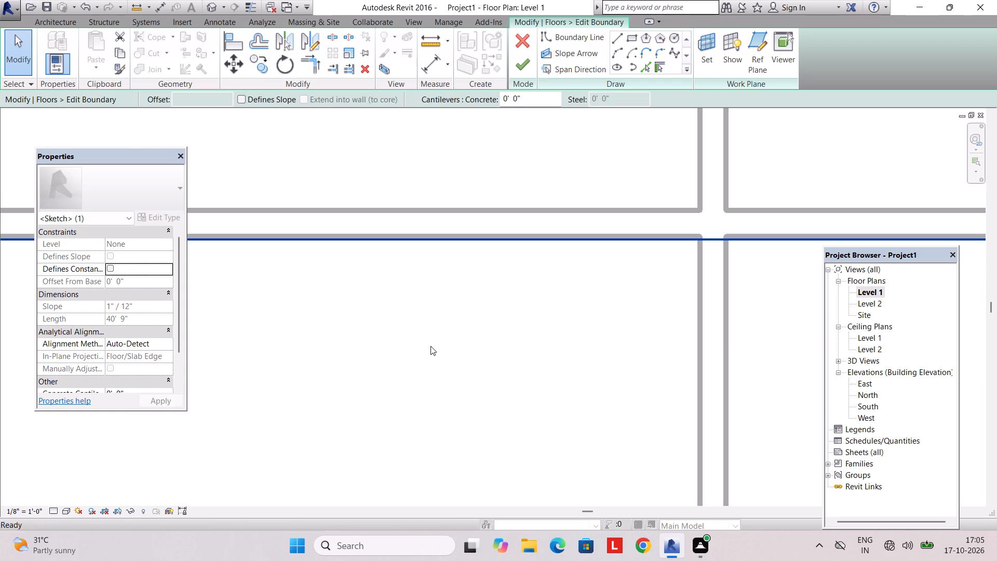
{"action": "key", "text": "Up"}
{"action": "left_click", "coordinate": [513, 57]}
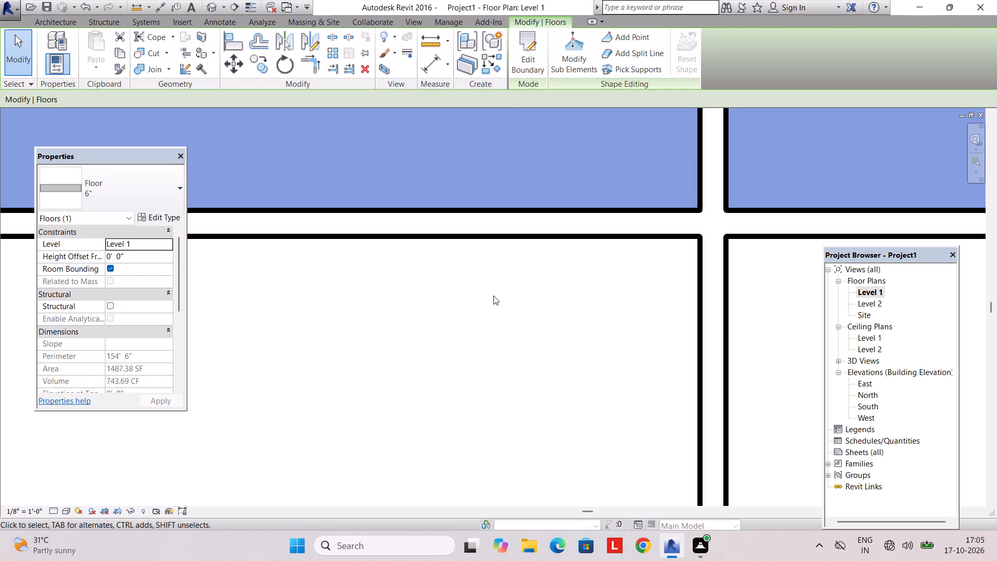
{"action": "key", "text": "Escape"}
Start a new floor and create a duplicate floor type named 2" with a structure layer thickness of 2".
{"action": "scroll", "coordinate": [490, 297], "scroll_direction": "down", "scroll_amount": 10}
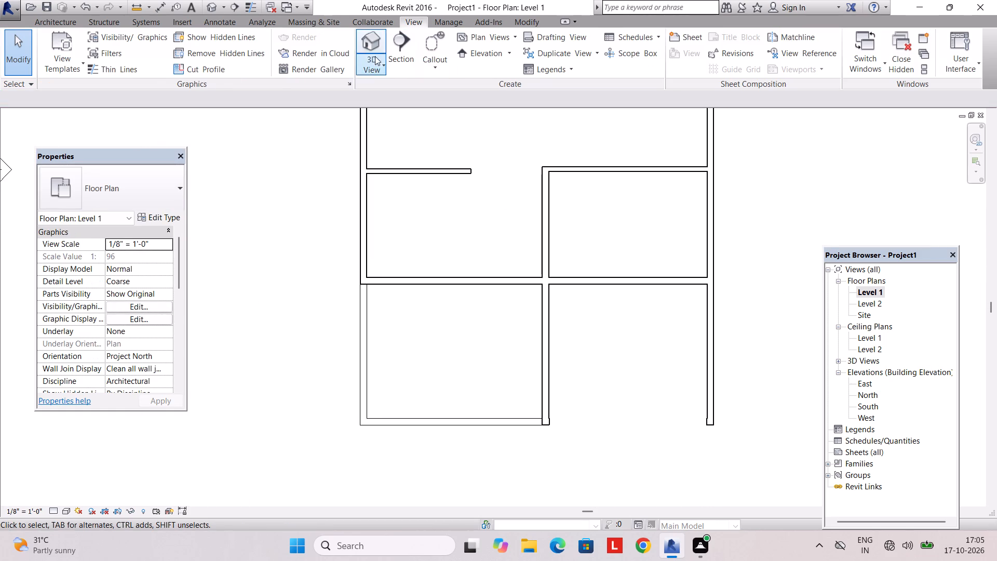
{"action": "left_click", "coordinate": [68, 26]}
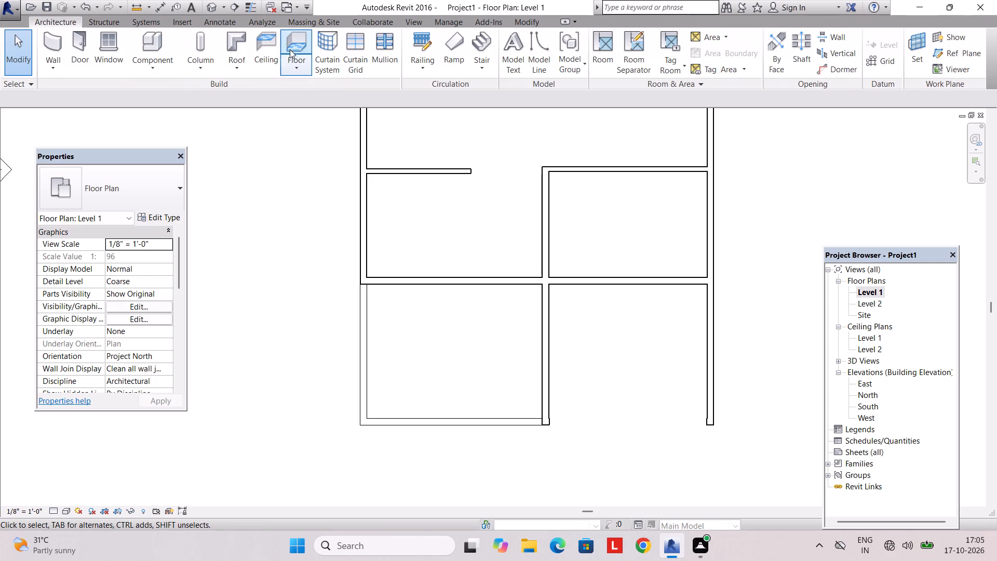
{"action": "left_click", "coordinate": [299, 46]}
{"action": "left_click", "coordinate": [146, 212]}
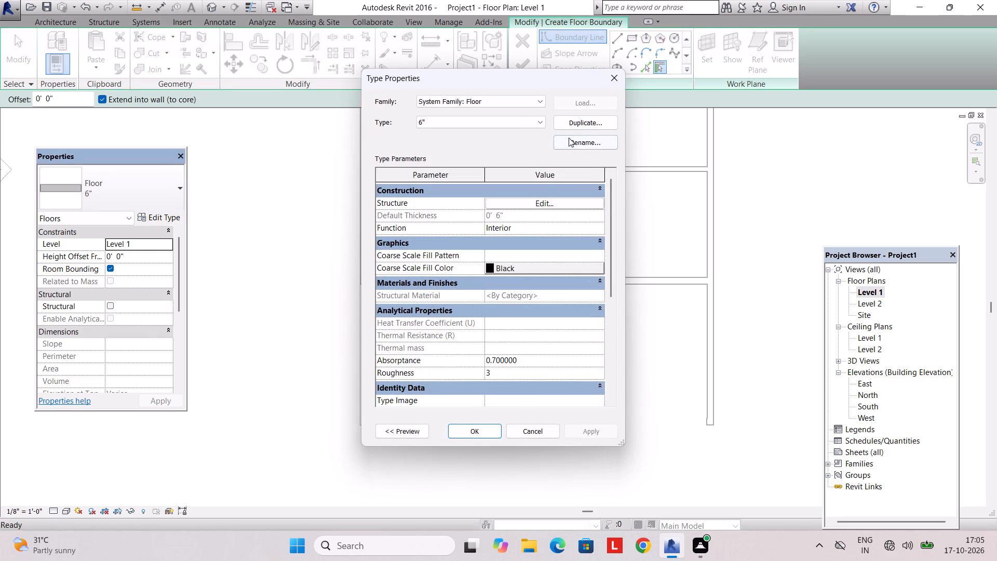
{"action": "left_click", "coordinate": [579, 125]}
{"action": "type", "text": "2\""}
{"action": "key", "text": "Return"}
{"action": "left_click", "coordinate": [531, 203]}
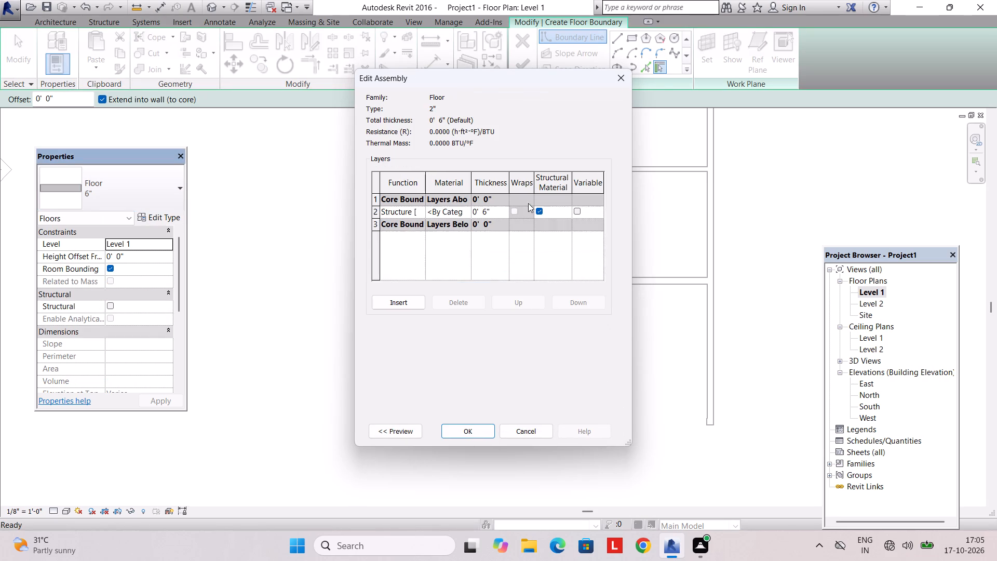
{"action": "left_click", "coordinate": [505, 208]}
{"action": "type", "text": "2\""}
{"action": "key", "text": "Return"}
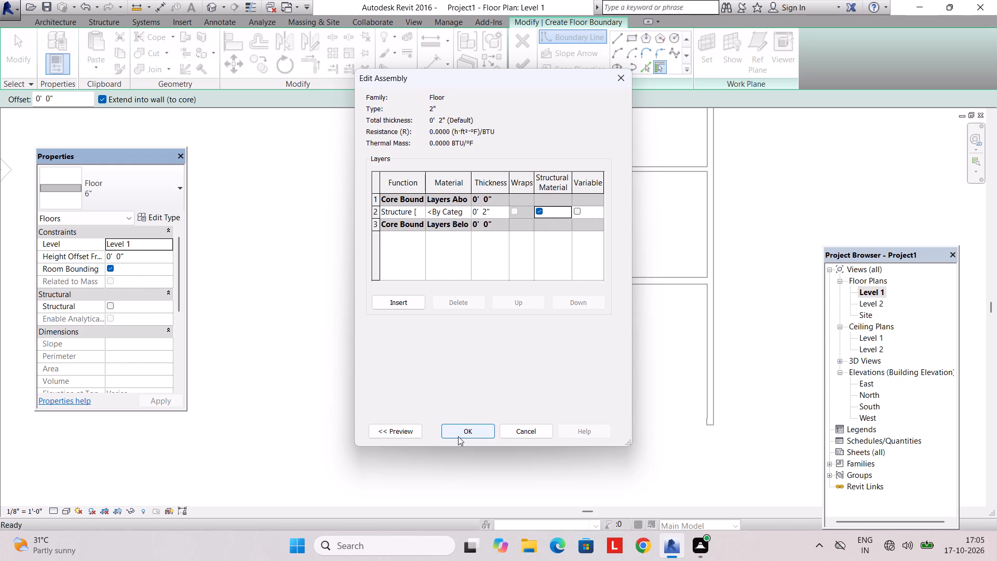
{"action": "left_click", "coordinate": [458, 436]}
{"action": "left_click", "coordinate": [470, 432]}
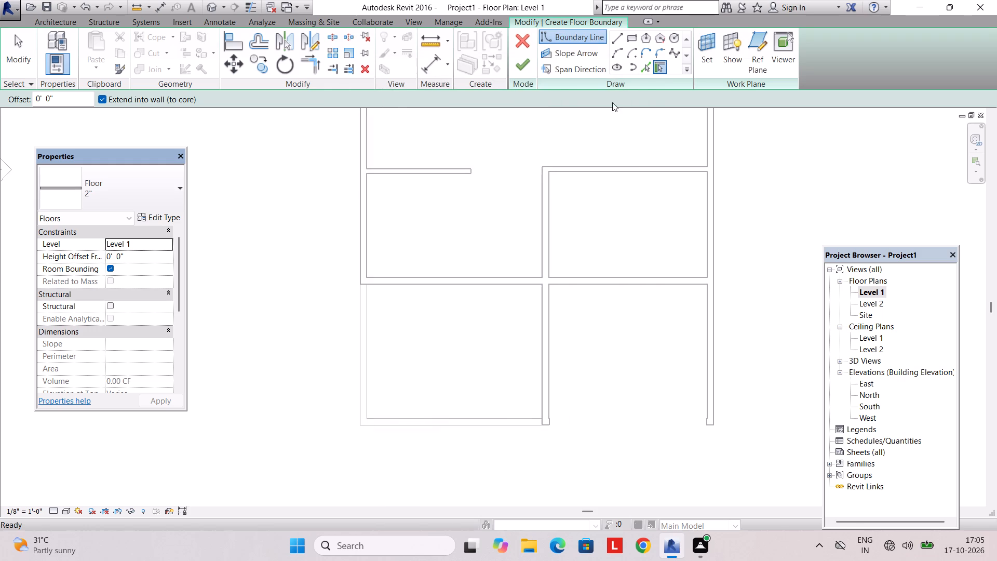
Create the 2" floor in the southwest room from a rectangular boundary of 20'-3" by 15'-5 1/2" along its inner wall faces.
{"action": "left_click", "coordinate": [633, 38]}
{"action": "scroll", "coordinate": [366, 302], "scroll_direction": "up", "scroll_amount": 1}
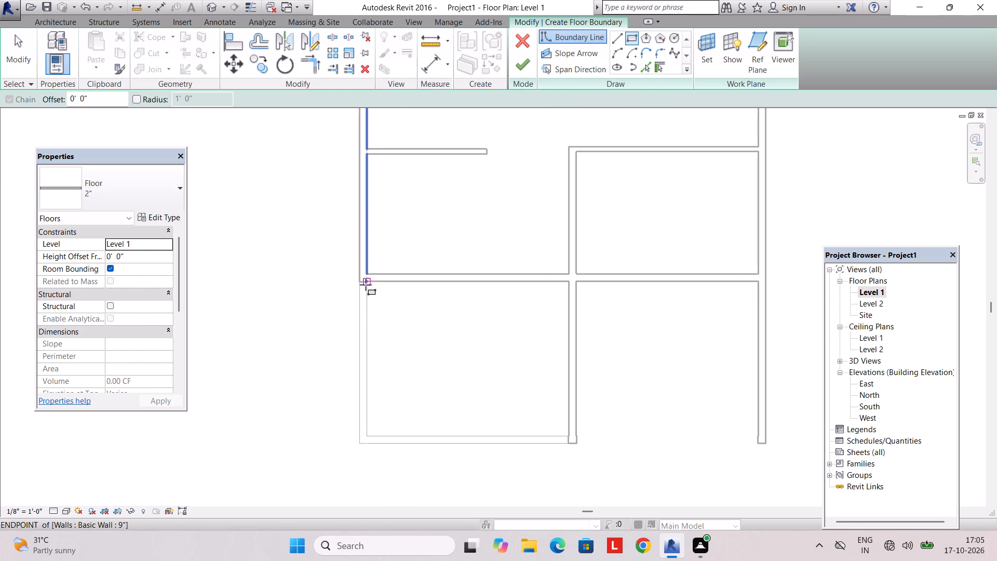
{"action": "left_click", "coordinate": [366, 284]}
{"action": "scroll", "coordinate": [562, 434], "scroll_direction": "up", "scroll_amount": 2}
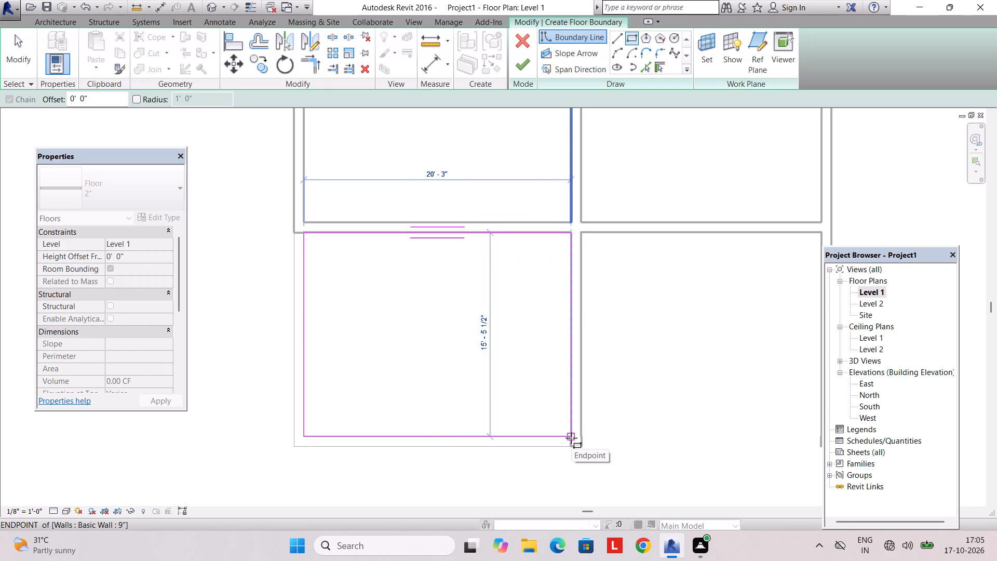
{"action": "left_click", "coordinate": [571, 438]}
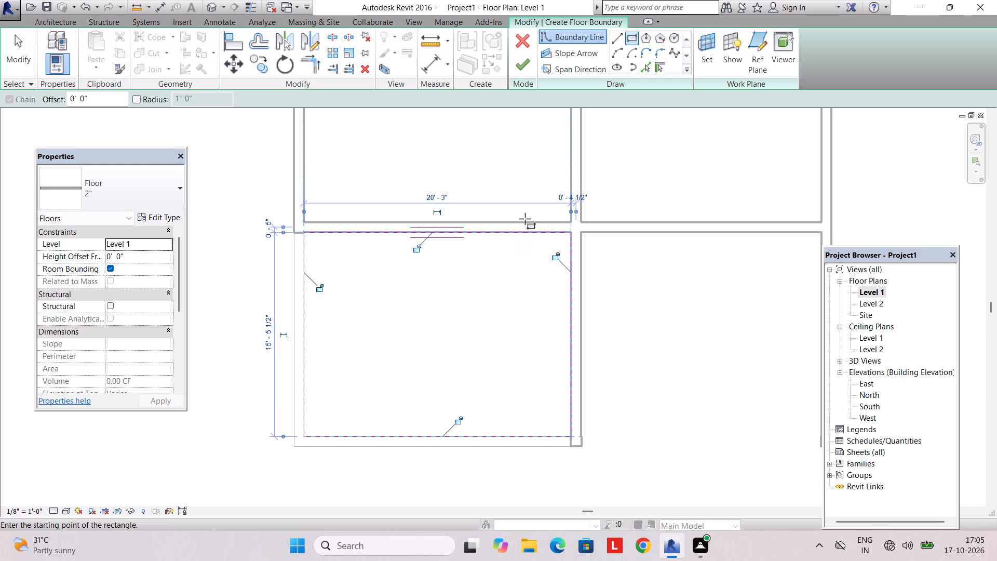
{"action": "left_click", "coordinate": [514, 68]}
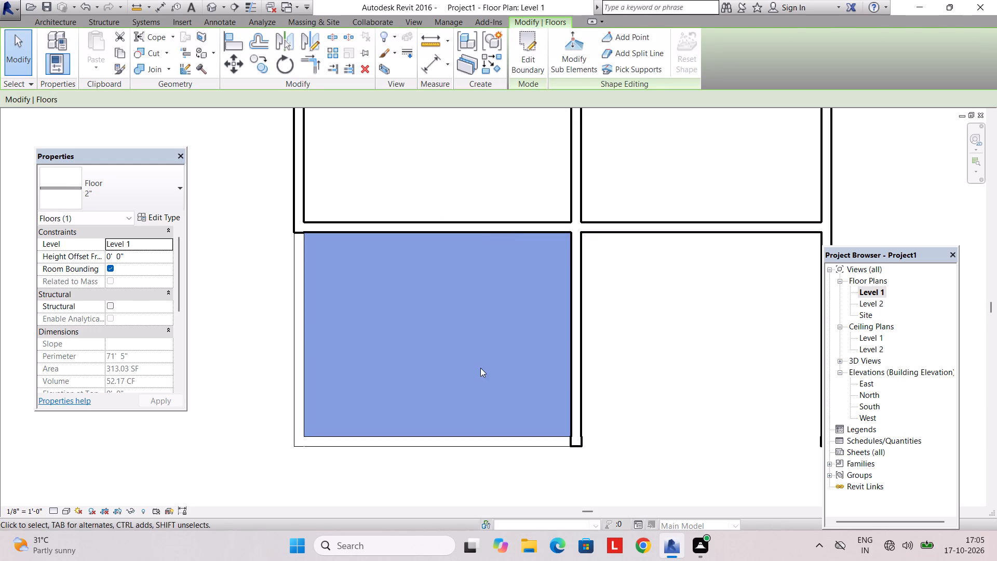
{"action": "key", "text": "Escape"}
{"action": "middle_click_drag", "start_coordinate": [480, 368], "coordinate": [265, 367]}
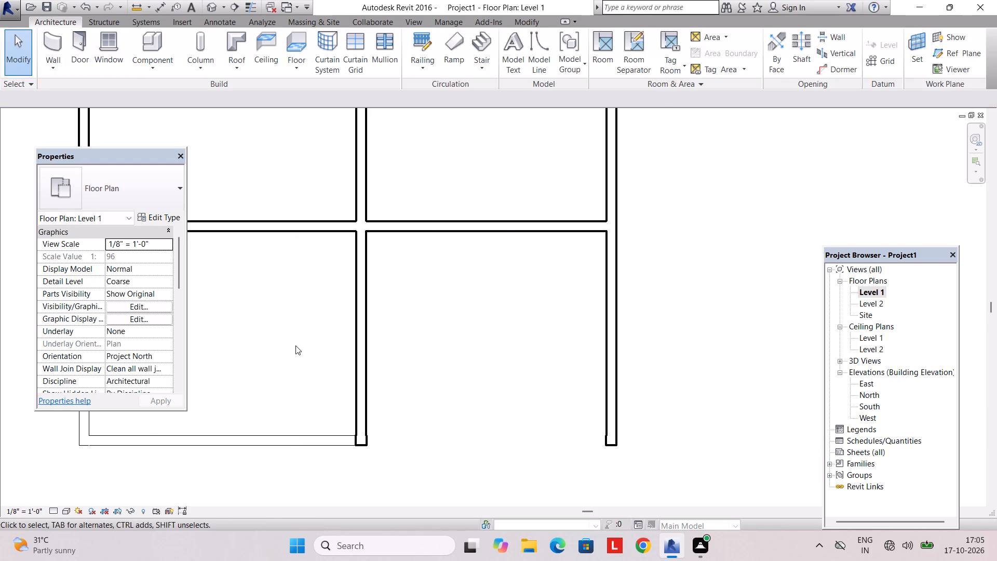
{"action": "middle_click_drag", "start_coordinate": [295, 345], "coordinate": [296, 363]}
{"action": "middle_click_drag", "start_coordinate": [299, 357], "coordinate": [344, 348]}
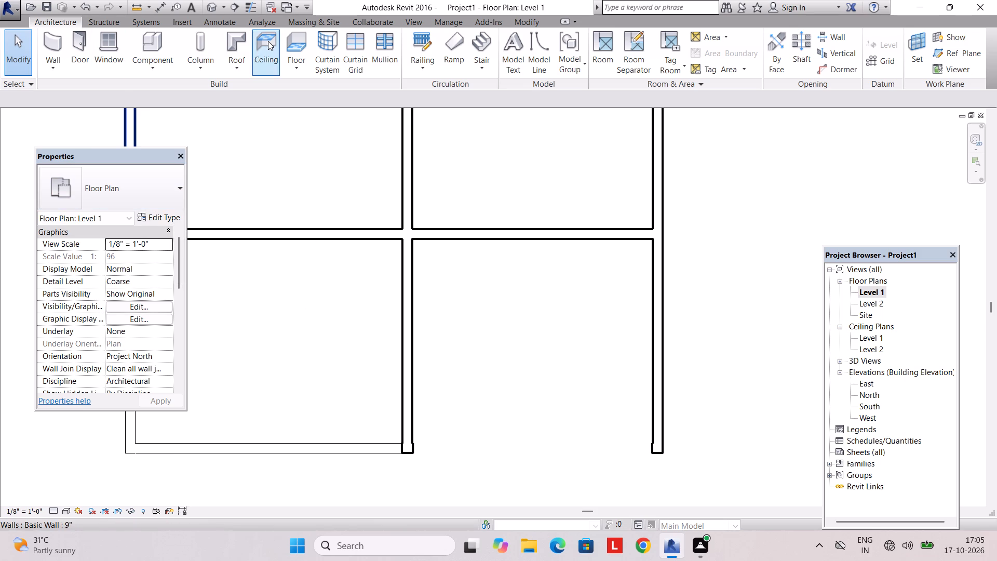
Start a new floor and create a duplicate floor type named 3" with a structure layer thickness of 3".
{"action": "left_click", "coordinate": [302, 44]}
{"action": "left_click", "coordinate": [171, 215]}
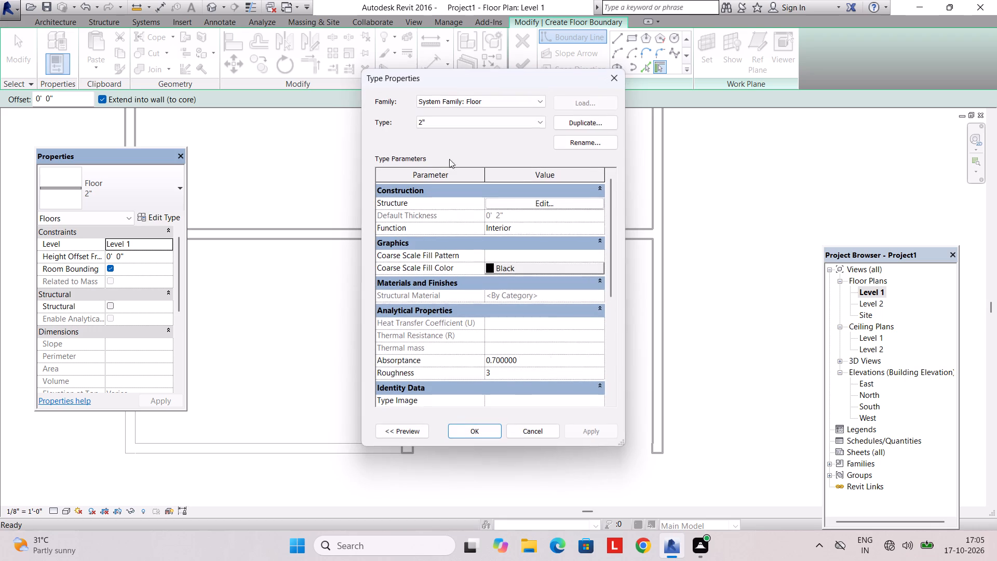
{"action": "left_click", "coordinate": [592, 120]}
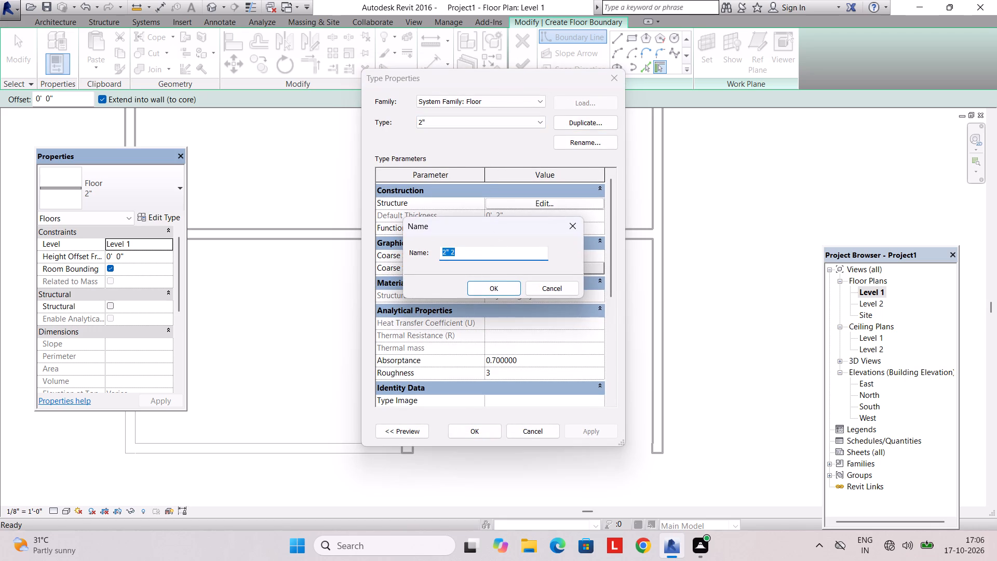
{"action": "type", "text": "3\""}
{"action": "key", "text": "Return"}
{"action": "left_click", "coordinate": [566, 198]}
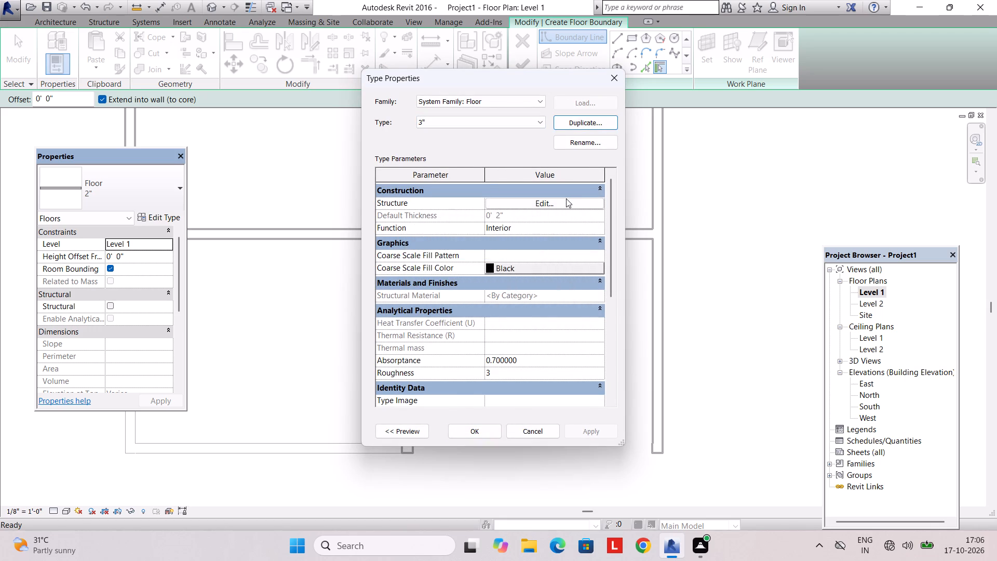
{"action": "left_click", "coordinate": [490, 209]}
{"action": "left_click", "coordinate": [490, 209]}
{"action": "left_click_drag", "start_coordinate": [490, 209], "coordinate": [449, 211]}
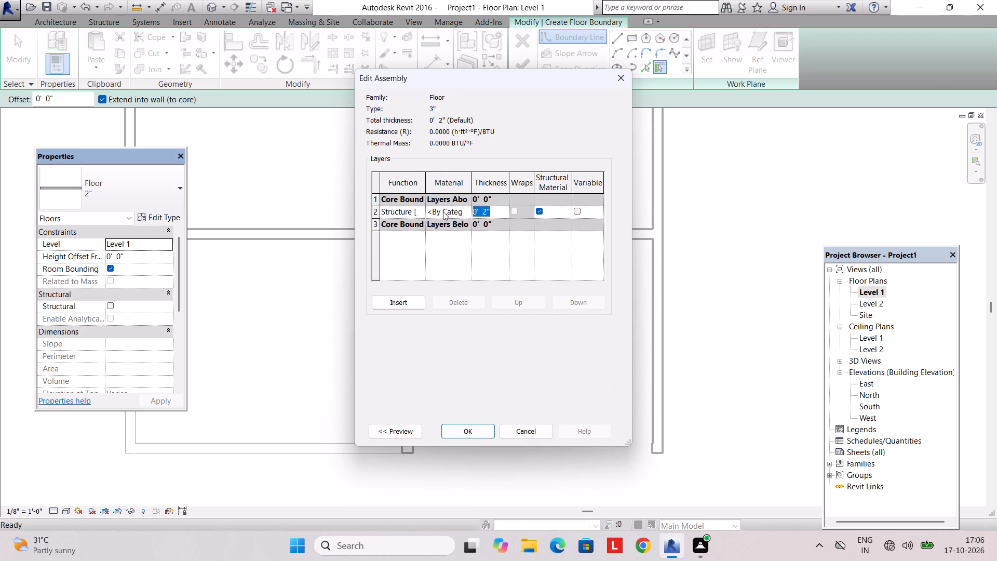
{"action": "type", "text": "3\"'"}
{"action": "key", "text": "Return"}
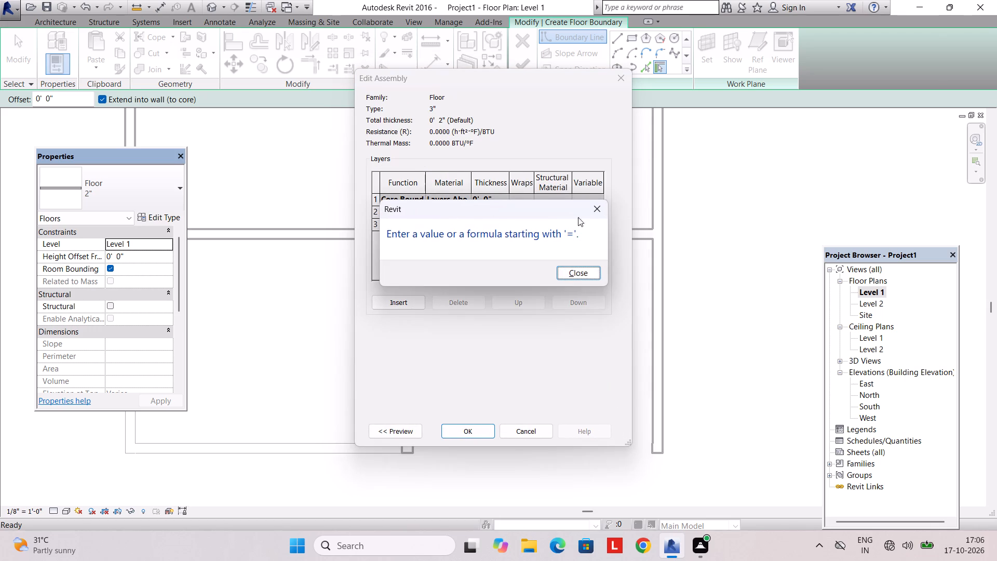
{"action": "left_click", "coordinate": [597, 212]}
{"action": "left_click", "coordinate": [484, 213]}
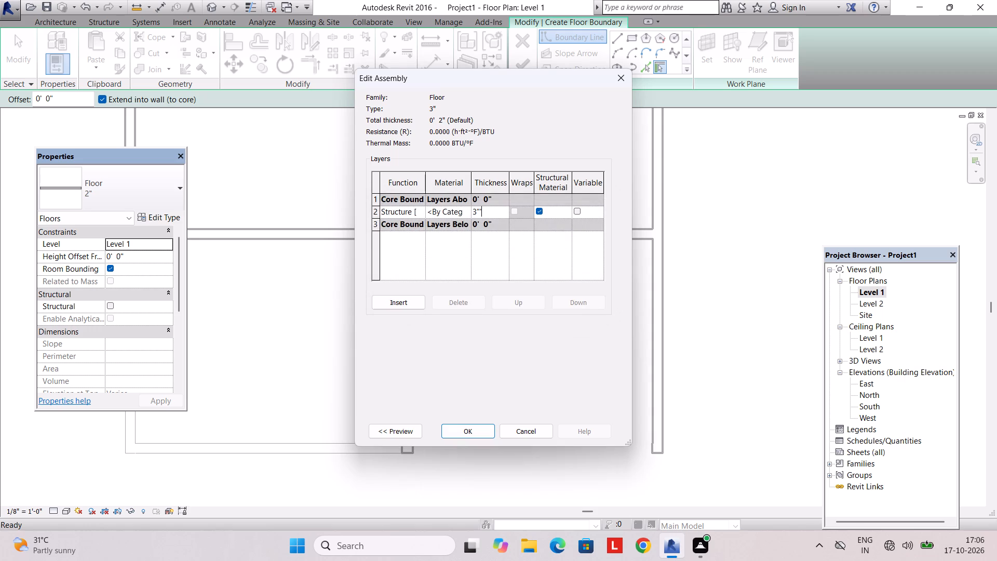
{"action": "key", "text": "BackSpace"}
{"action": "left_click", "coordinate": [465, 436]}
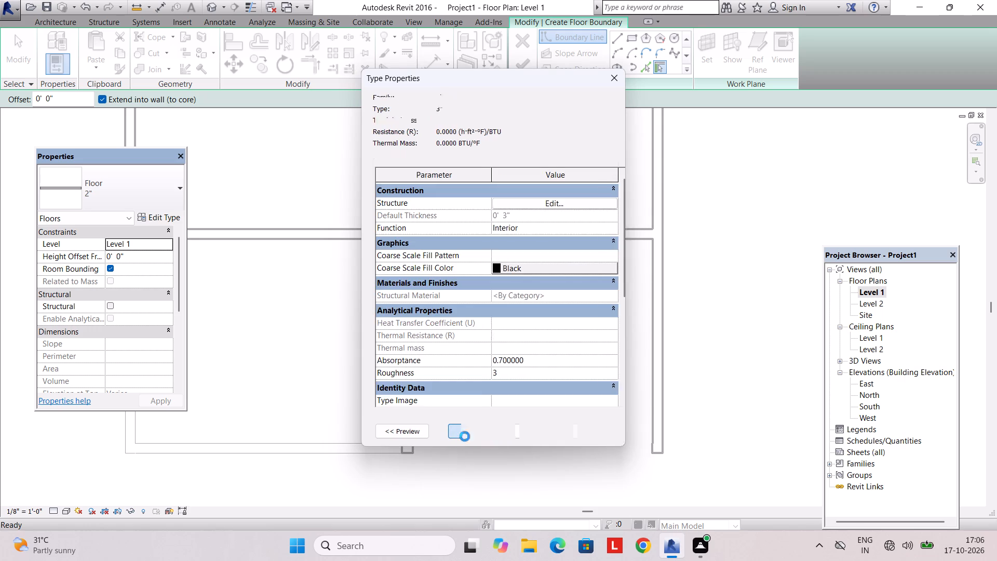
{"action": "left_click", "coordinate": [466, 433]}
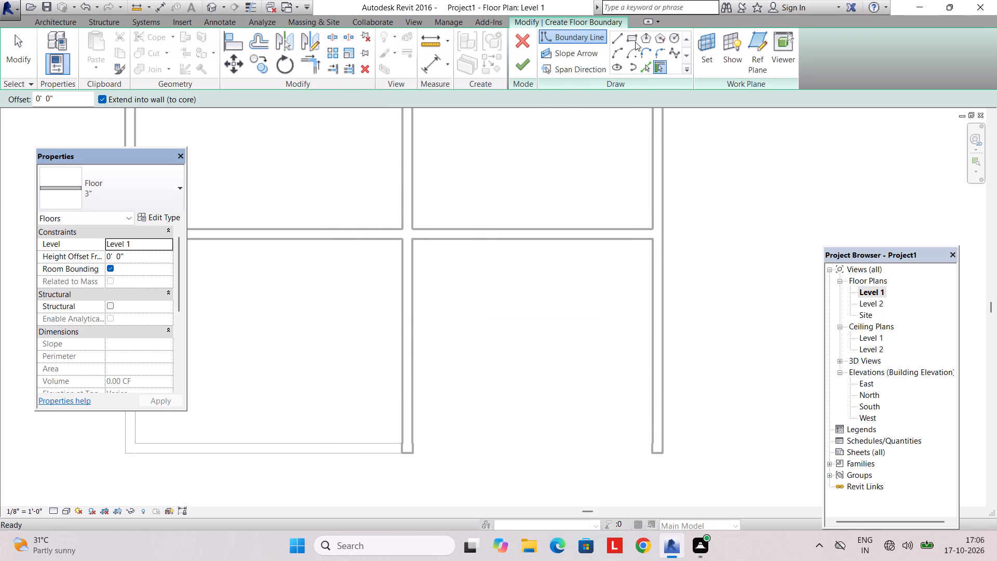
Create the 3" floor in the southeast room from a rectangular boundary of about 18'-2 1/2" by 15'-6" between its walls.
{"action": "left_click", "coordinate": [635, 41]}
{"action": "left_click", "coordinate": [411, 238]}
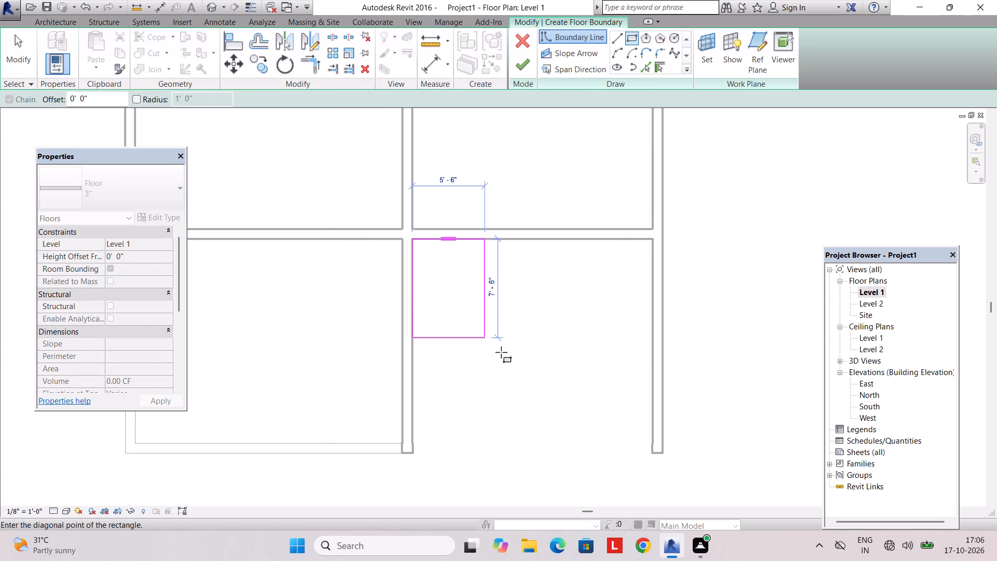
{"action": "scroll", "coordinate": [655, 445], "scroll_direction": "up", "scroll_amount": 3}
{"action": "left_click", "coordinate": [655, 444]}
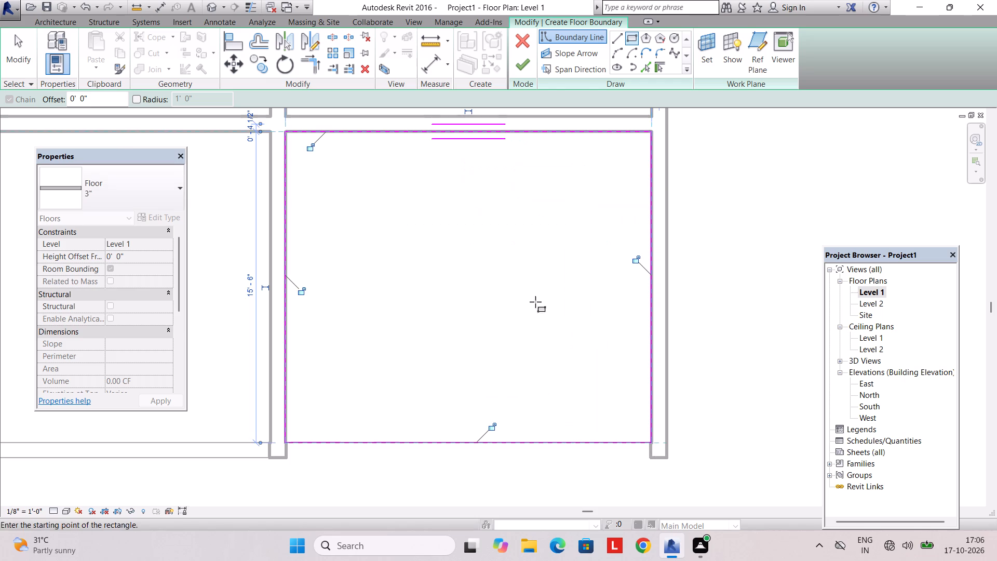
{"action": "left_click", "coordinate": [522, 58]}
{"action": "key", "text": "Escape"}
{"action": "key", "text": "grave"}
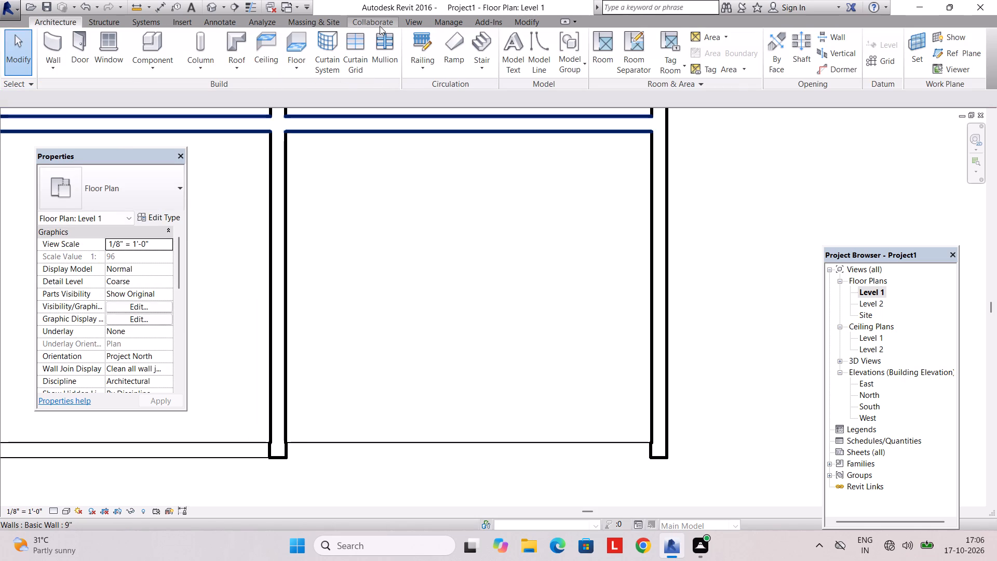
Open the default 3D view and change its visual style to shaded surfaces with edges.
{"action": "left_click", "coordinate": [405, 23]}
{"action": "left_click", "coordinate": [362, 45]}
{"action": "scroll", "coordinate": [477, 253], "scroll_direction": "down", "scroll_amount": 1}
{"action": "middle_click_drag", "start_coordinate": [480, 259], "coordinate": [468, 301]}
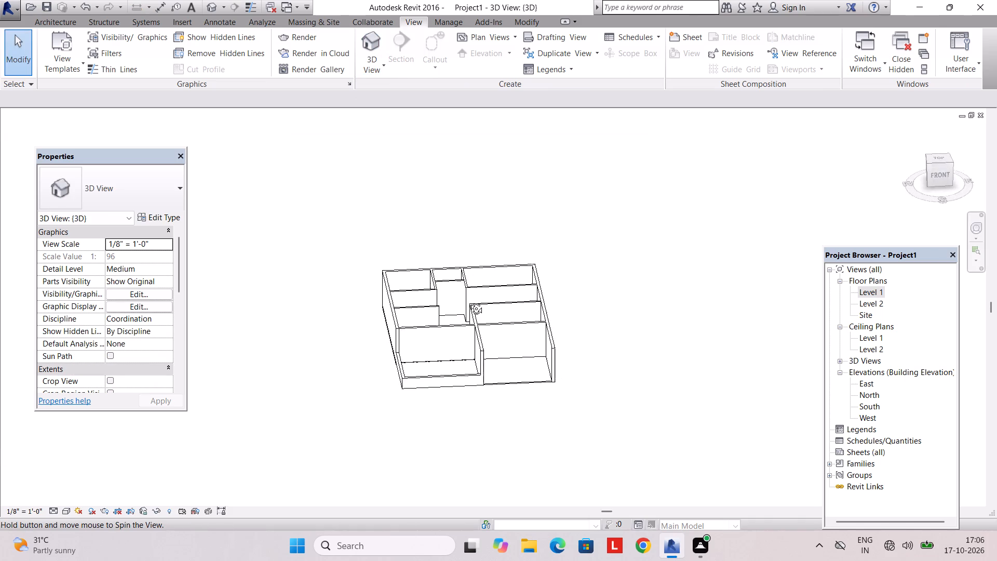
{"action": "middle_click_drag", "start_coordinate": [468, 301], "coordinate": [417, 317]}
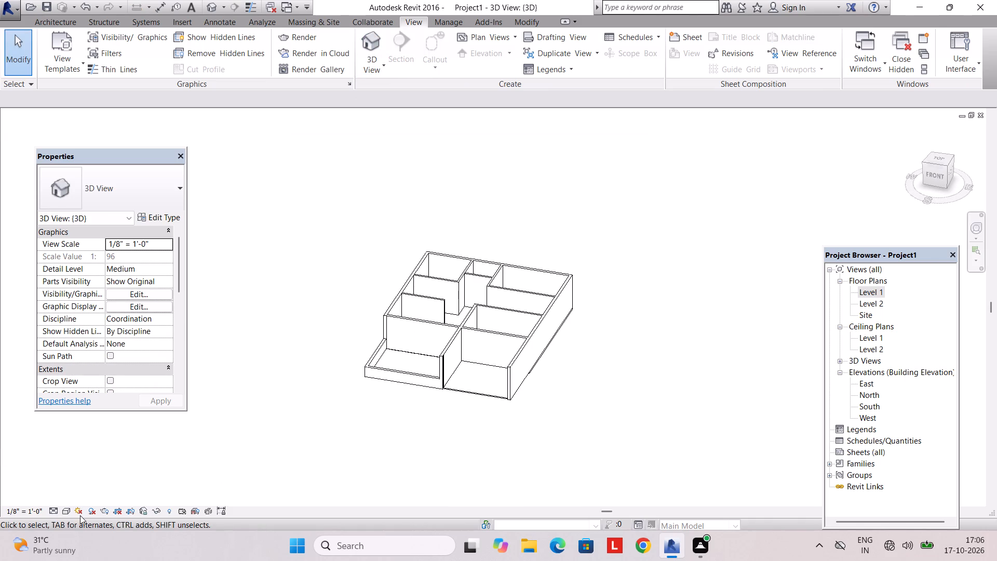
{"action": "left_click", "coordinate": [64, 509]}
{"action": "left_click", "coordinate": [100, 479]}
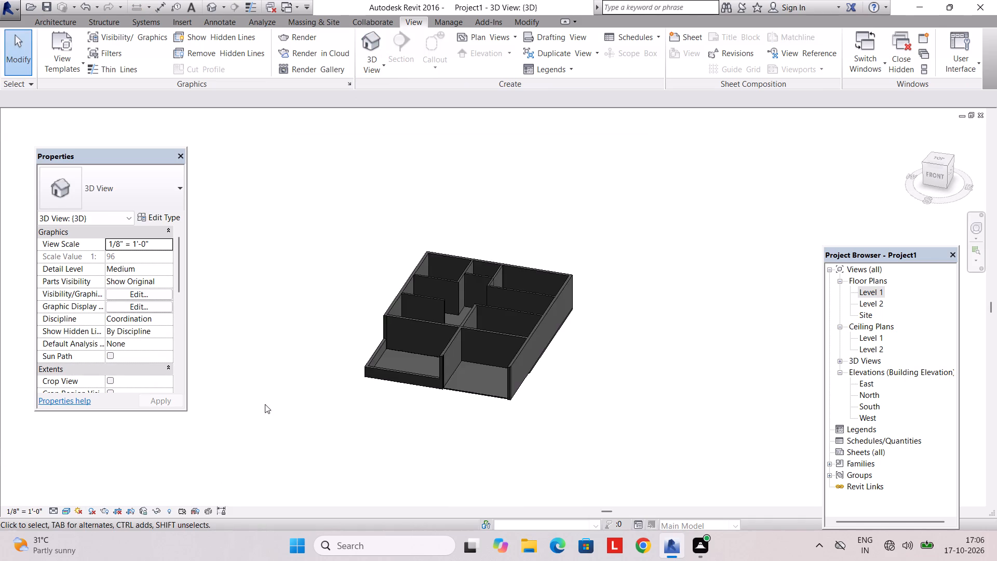
Set the 6" floor's height offset from Level 1 to 6".
{"action": "middle_click_drag", "start_coordinate": [265, 404], "coordinate": [473, 235], "text": "shift"}
{"action": "middle_click_drag", "start_coordinate": [476, 341], "coordinate": [508, 285], "text": "shift"}
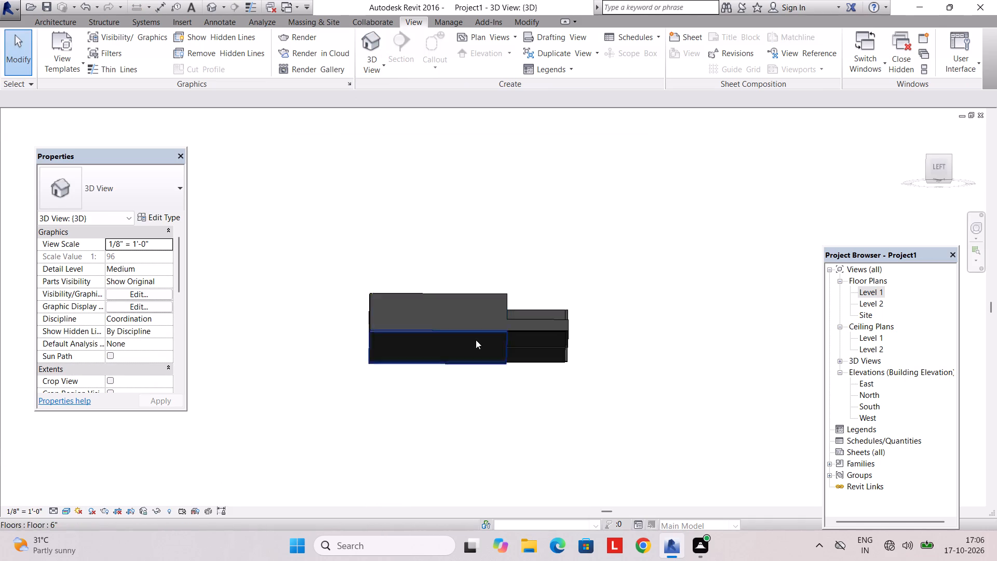
{"action": "scroll", "coordinate": [476, 340], "scroll_direction": "up", "scroll_amount": 6}
{"action": "middle_click_drag", "start_coordinate": [474, 343], "coordinate": [464, 376], "text": "shift"}
{"action": "left_click", "coordinate": [507, 344]}
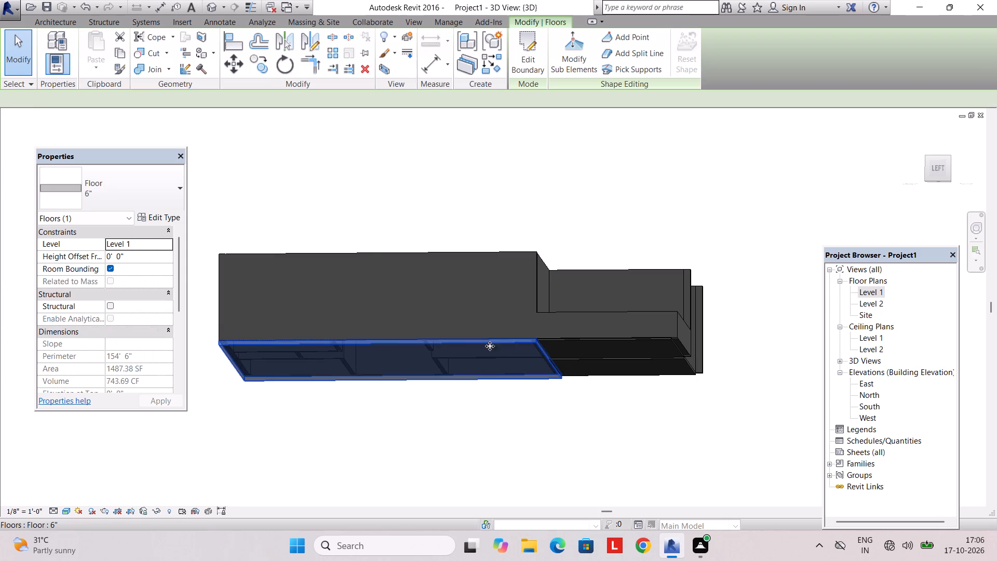
{"action": "left_click", "coordinate": [128, 259]}
{"action": "left_click_drag", "start_coordinate": [128, 259], "coordinate": [89, 259]}
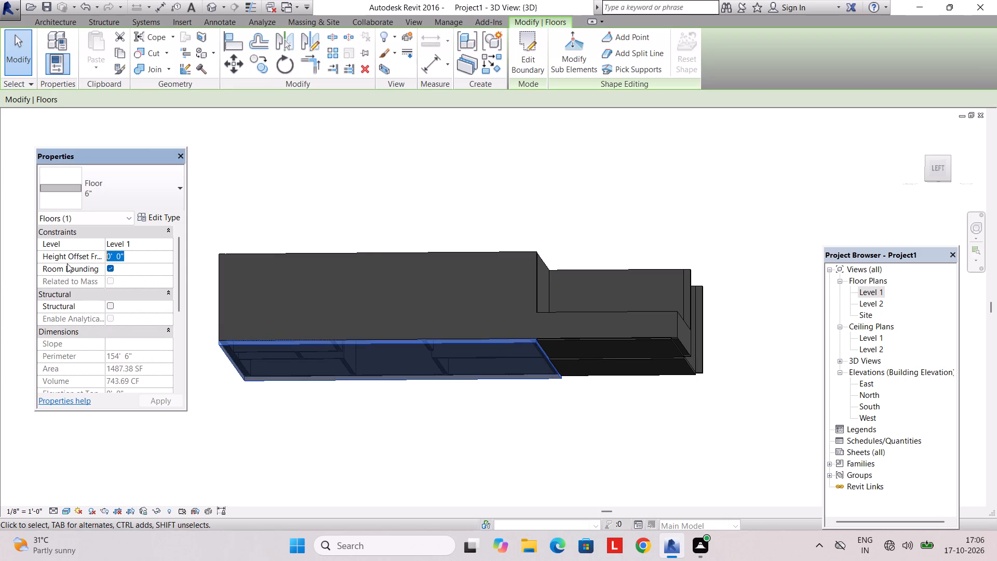
{"action": "type", "text": "6\""}
{"action": "key", "text": "Return"}
{"action": "key", "text": "Return"}
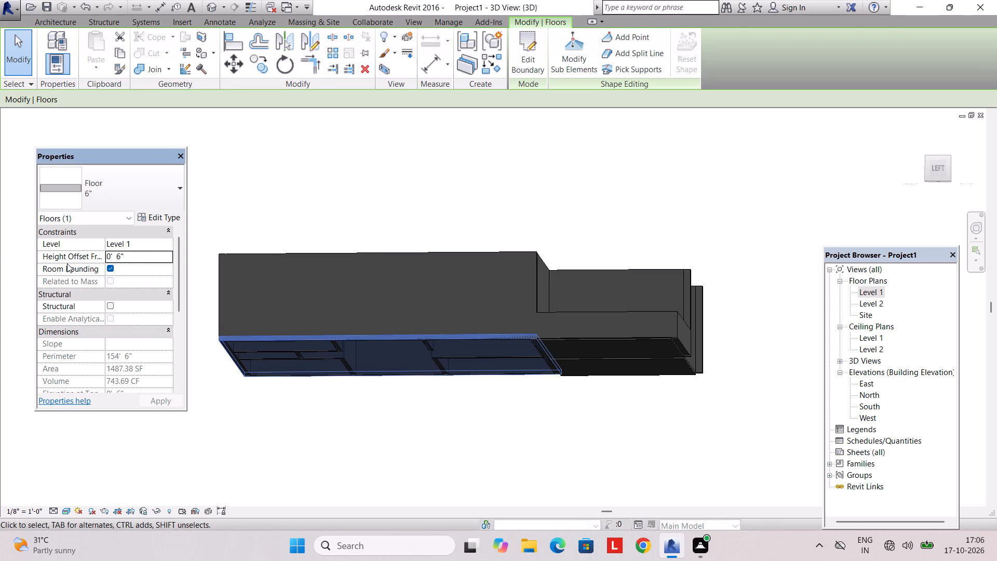
{"action": "key", "text": "Escape"}
{"action": "key", "text": "Escape"}
Examine the rooms and their floors in 3D, from the interior partitions to the two southern rooms.
{"action": "scroll", "coordinate": [314, 308], "scroll_direction": "down", "scroll_amount": 4}
{"action": "middle_click_drag", "start_coordinate": [339, 320], "coordinate": [154, 435], "text": "shift"}
{"action": "middle_click_drag", "start_coordinate": [309, 343], "coordinate": [288, 398], "text": "shift"}
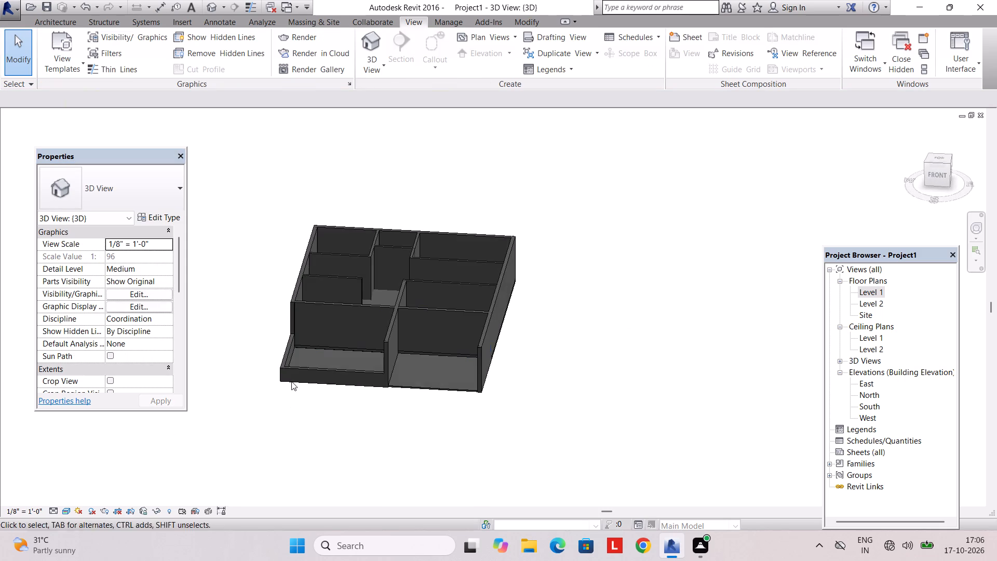
{"action": "scroll", "coordinate": [326, 276], "scroll_direction": "up", "scroll_amount": 2}
{"action": "middle_click_drag", "start_coordinate": [356, 300], "coordinate": [262, 382], "text": "shift"}
{"action": "middle_click_drag", "start_coordinate": [374, 286], "coordinate": [322, 319], "text": "shift"}
{"action": "scroll", "coordinate": [374, 286], "scroll_direction": "up", "scroll_amount": 1, "text": "shift"}
{"action": "scroll", "coordinate": [359, 238], "scroll_direction": "up", "scroll_amount": 4}
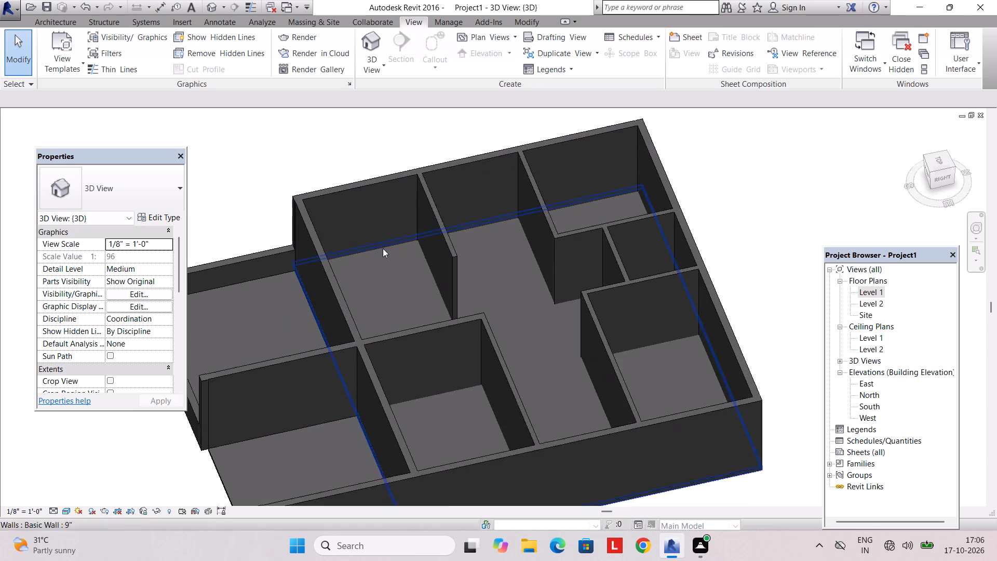
{"action": "scroll", "coordinate": [383, 248], "scroll_direction": "up", "scroll_amount": 1}
{"action": "scroll", "coordinate": [407, 284], "scroll_direction": "up", "scroll_amount": 6}
{"action": "scroll", "coordinate": [402, 233], "scroll_direction": "up", "scroll_amount": 7}
{"action": "middle_click_drag", "start_coordinate": [365, 180], "coordinate": [416, 285]}
{"action": "scroll", "coordinate": [425, 271], "scroll_direction": "down", "scroll_amount": 7}
{"action": "double_click", "coordinate": [428, 265]}
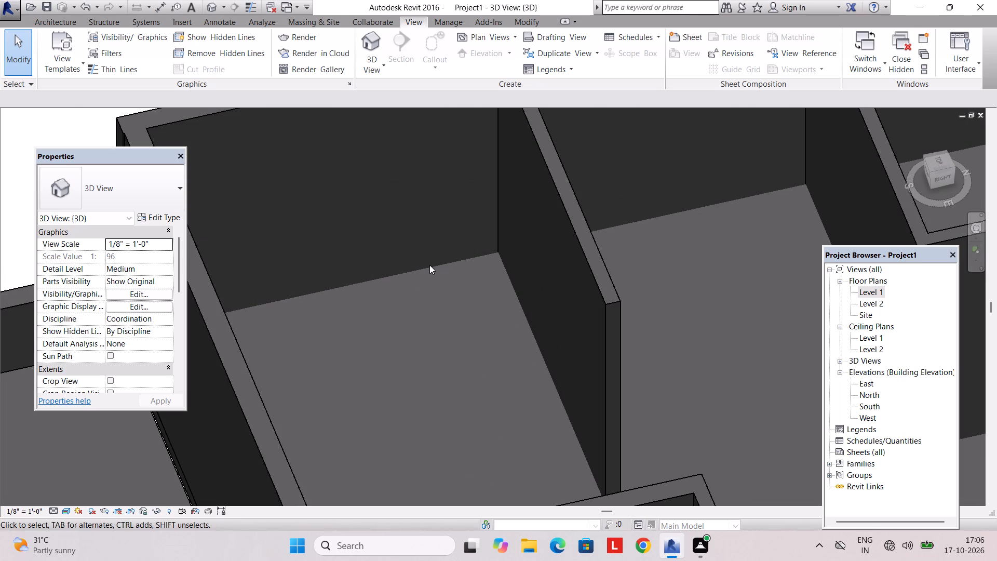
{"action": "left_click", "coordinate": [432, 265]}
{"action": "left_click", "coordinate": [463, 265]}
{"action": "scroll", "coordinate": [461, 276], "scroll_direction": "down", "scroll_amount": 7}
{"action": "middle_click_drag", "start_coordinate": [418, 312], "coordinate": [506, 235], "text": "shift"}
{"action": "middle_click_drag", "start_coordinate": [450, 330], "coordinate": [488, 291]}
{"action": "middle_click_drag", "start_coordinate": [477, 348], "coordinate": [482, 226]}
{"action": "middle_click_drag", "start_coordinate": [488, 363], "coordinate": [532, 346], "text": "shift"}
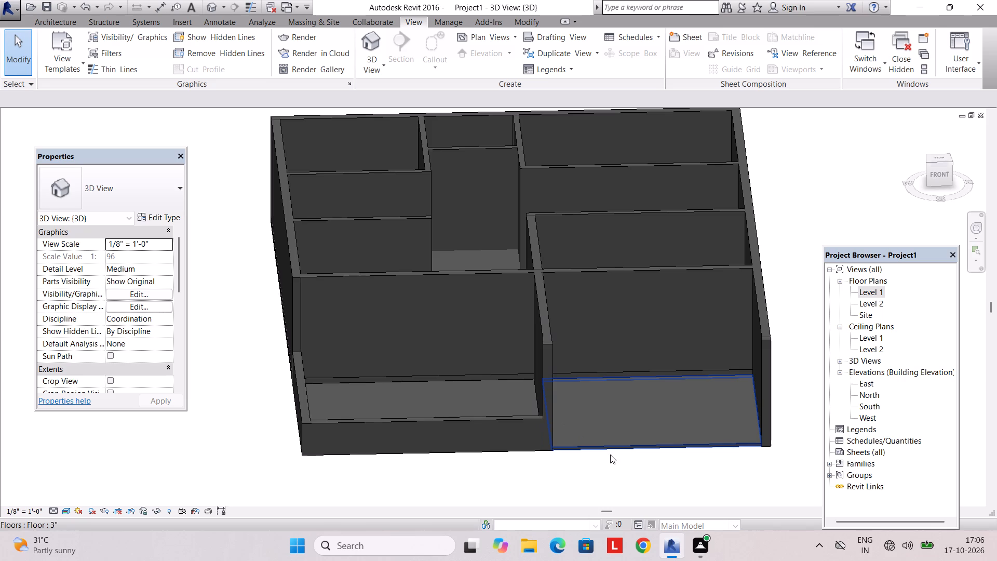
Set the height offset of the southeast room's 3" floor to 3" above Level 1.
{"action": "middle_click_drag", "start_coordinate": [585, 431], "coordinate": [589, 271], "text": "shift"}
{"action": "middle_click_drag", "start_coordinate": [579, 325], "coordinate": [581, 292], "text": "shift"}
{"action": "scroll", "coordinate": [587, 288], "scroll_direction": "up", "scroll_amount": 3}
{"action": "left_click", "coordinate": [585, 274]}
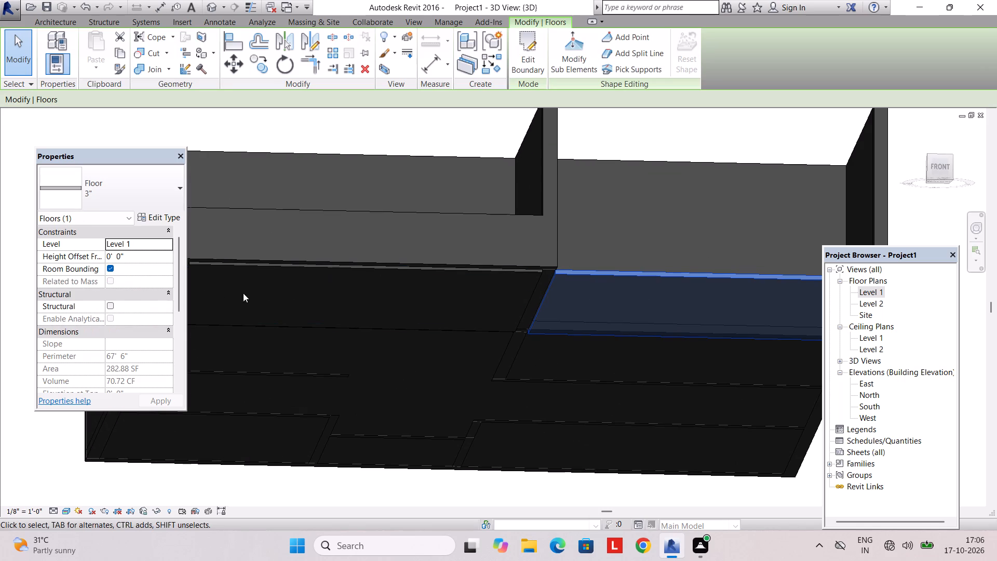
{"action": "left_click", "coordinate": [129, 261]}
{"action": "left_click_drag", "start_coordinate": [129, 259], "coordinate": [31, 259]}
{"action": "left_click", "coordinate": [131, 260]}
{"action": "type", "text": "3\""}
{"action": "key", "text": "Return"}
{"action": "key", "text": "Return"}
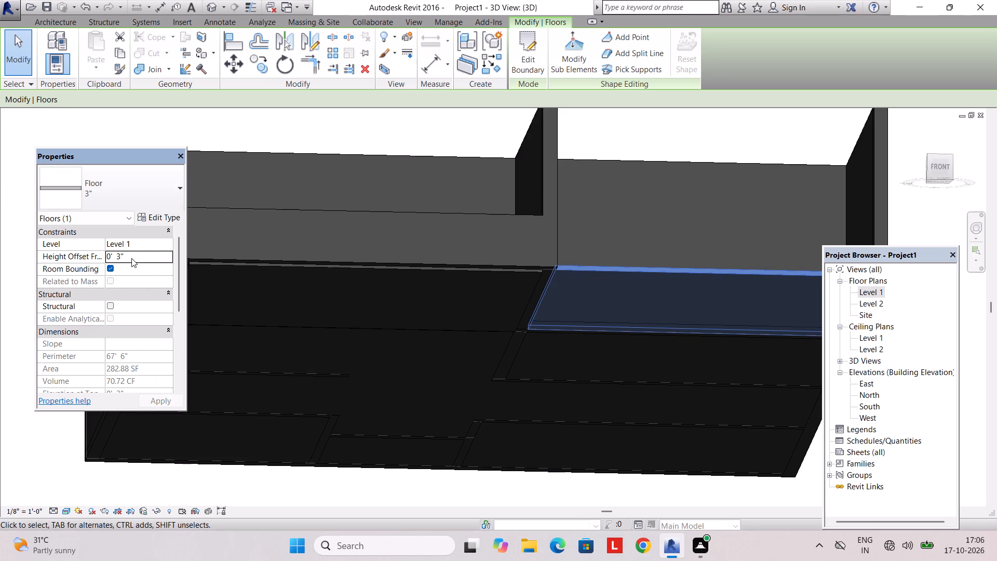
{"action": "key", "text": "Escape"}
Set the height offset of the southwest room's 2" floor to 2" above Level 1.
{"action": "left_click", "coordinate": [416, 268]}
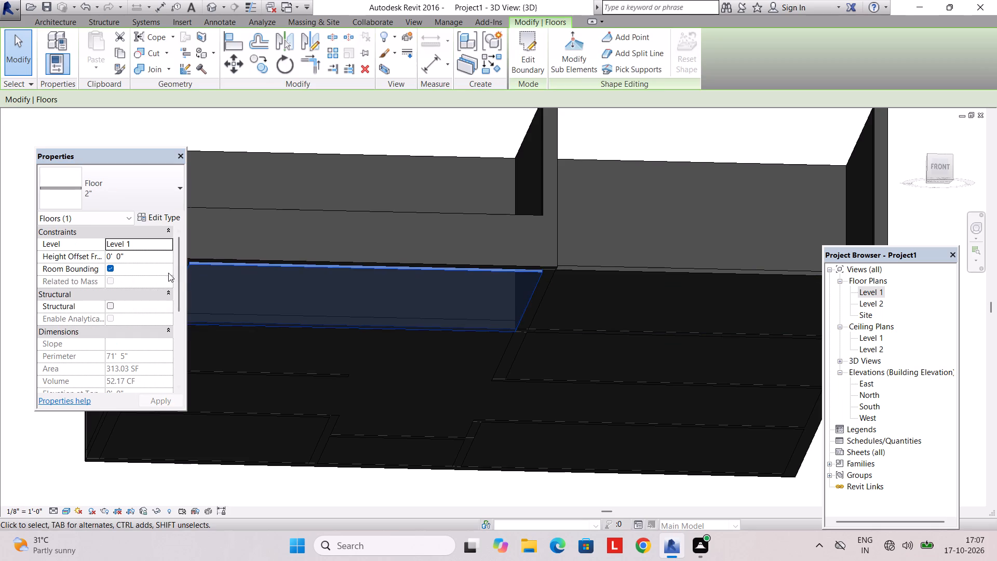
{"action": "left_click", "coordinate": [143, 258]}
{"action": "type", "text": "2\""}
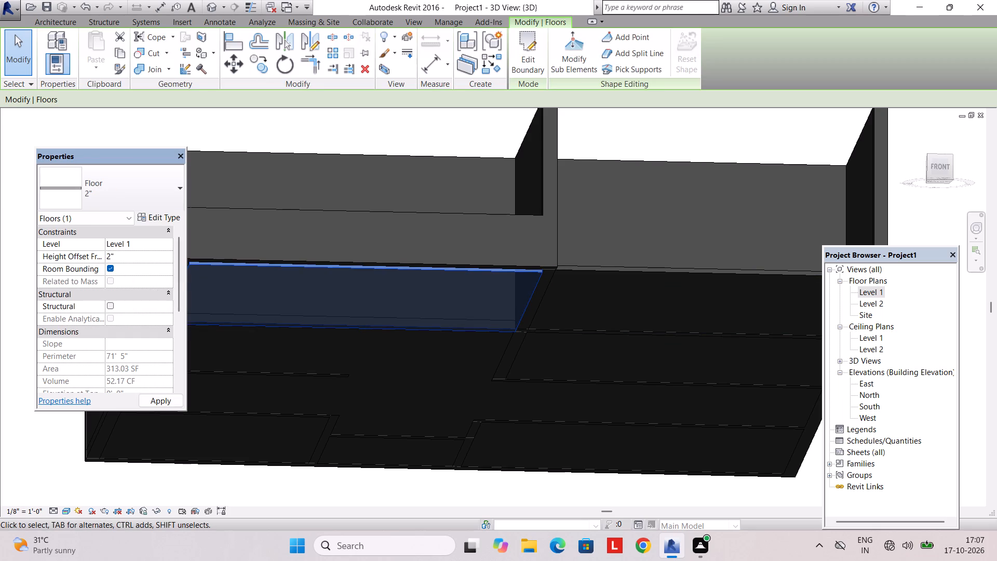
{"action": "key", "text": "Return"}
{"action": "key", "text": "Return"}
{"action": "key", "text": "Escape"}
{"action": "key", "text": "Escape"}
Inspect the three floors and the walls in 3D from below, the front and above.
{"action": "scroll", "coordinate": [386, 253], "scroll_direction": "down", "scroll_amount": 2}
{"action": "middle_click_drag", "start_coordinate": [421, 262], "coordinate": [415, 287], "text": "shift"}
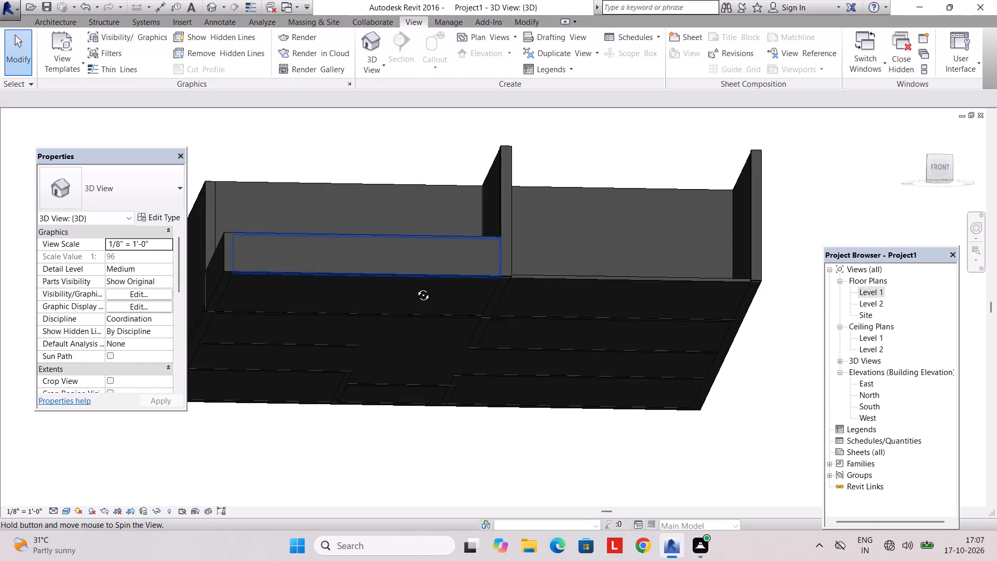
{"action": "middle_click_drag", "start_coordinate": [415, 287], "coordinate": [390, 374], "text": "shift"}
{"action": "middle_click_drag", "start_coordinate": [415, 333], "coordinate": [417, 377], "text": "shift"}
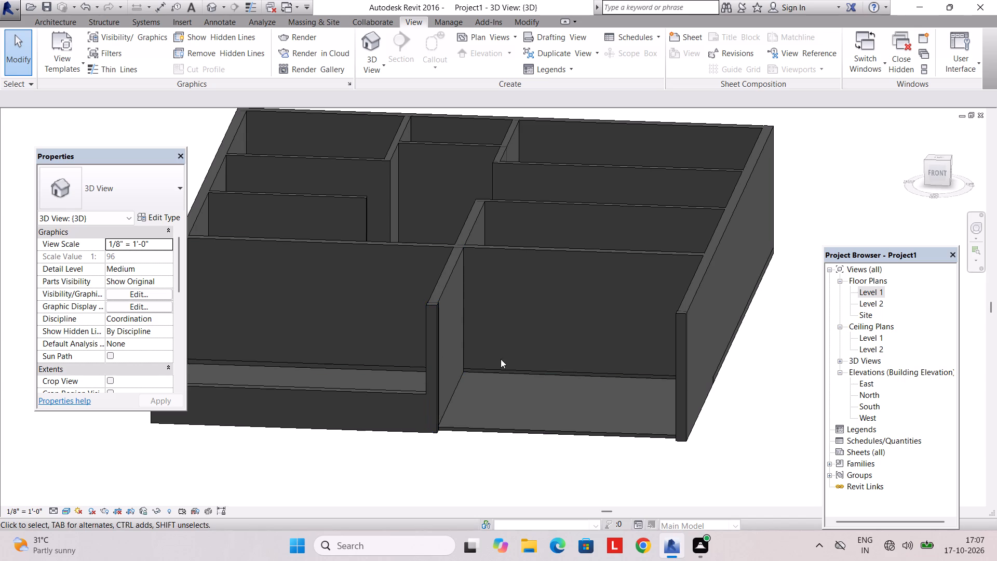
{"action": "middle_click_drag", "start_coordinate": [508, 350], "coordinate": [542, 412], "text": "shift"}
{"action": "scroll", "coordinate": [523, 379], "scroll_direction": "down", "scroll_amount": 4}
{"action": "middle_click_drag", "start_coordinate": [520, 388], "coordinate": [498, 455], "text": "shift"}
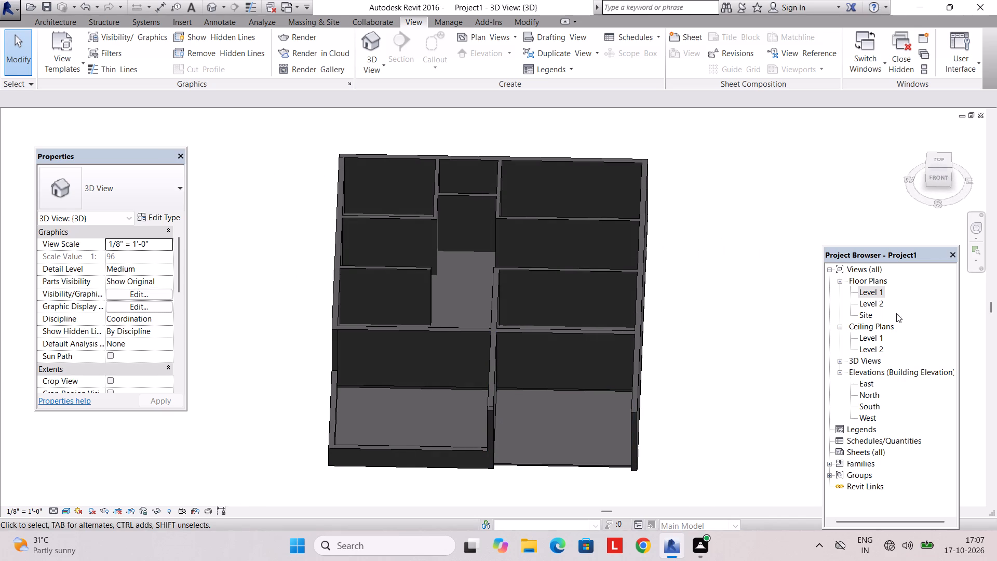
On the Level 1 plan, start a Handrail - Rectangular railing path 15'-10" long down the southwest room's low west wall.
{"action": "double_click", "coordinate": [867, 288]}
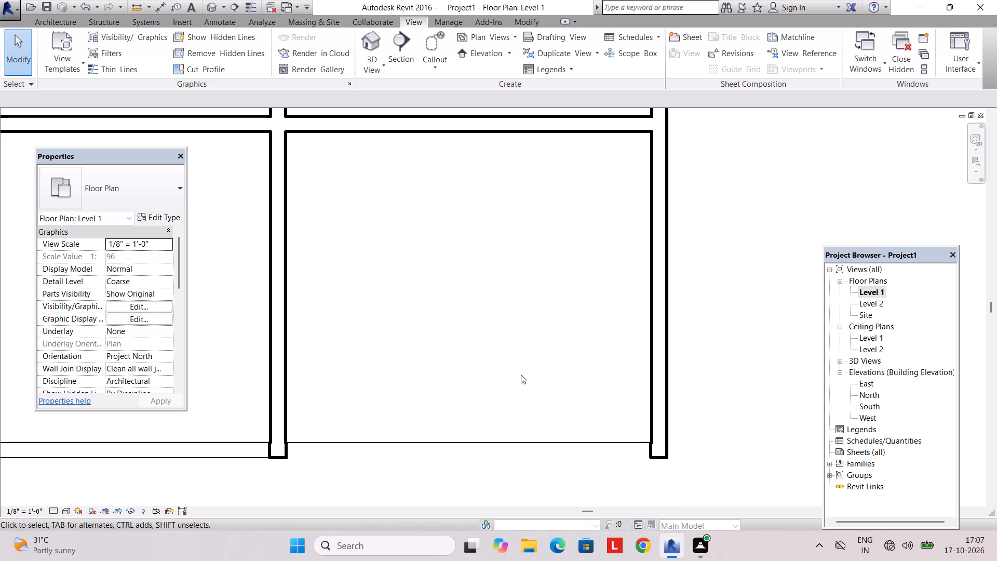
{"action": "scroll", "coordinate": [492, 390], "scroll_direction": "down", "scroll_amount": 2}
{"action": "middle_click_drag", "start_coordinate": [482, 390], "coordinate": [547, 403]}
{"action": "scroll", "coordinate": [341, 354], "scroll_direction": "down", "scroll_amount": 2}
{"action": "middle_click_drag", "start_coordinate": [338, 358], "coordinate": [491, 364]}
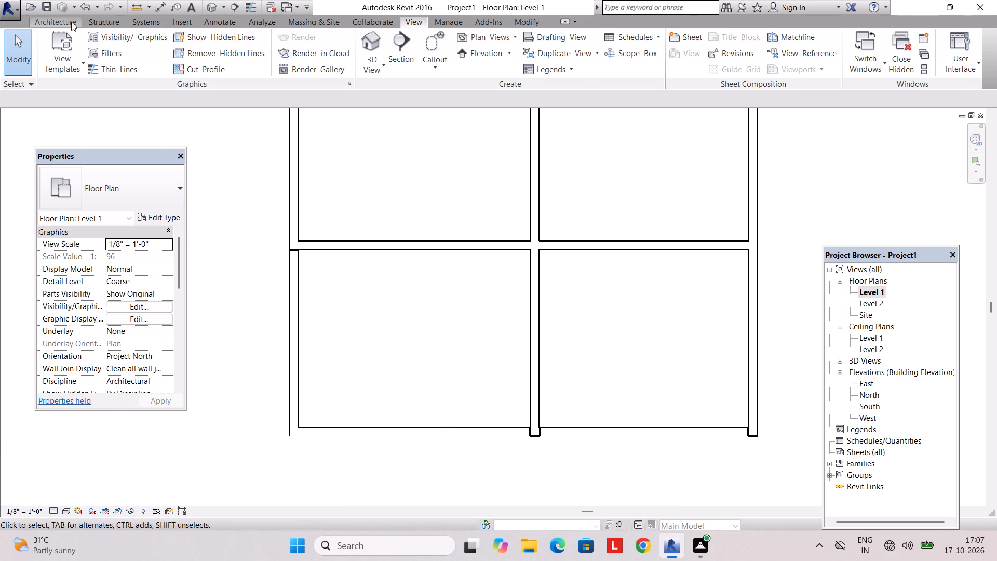
{"action": "left_click", "coordinate": [47, 22]}
{"action": "left_click", "coordinate": [428, 39]}
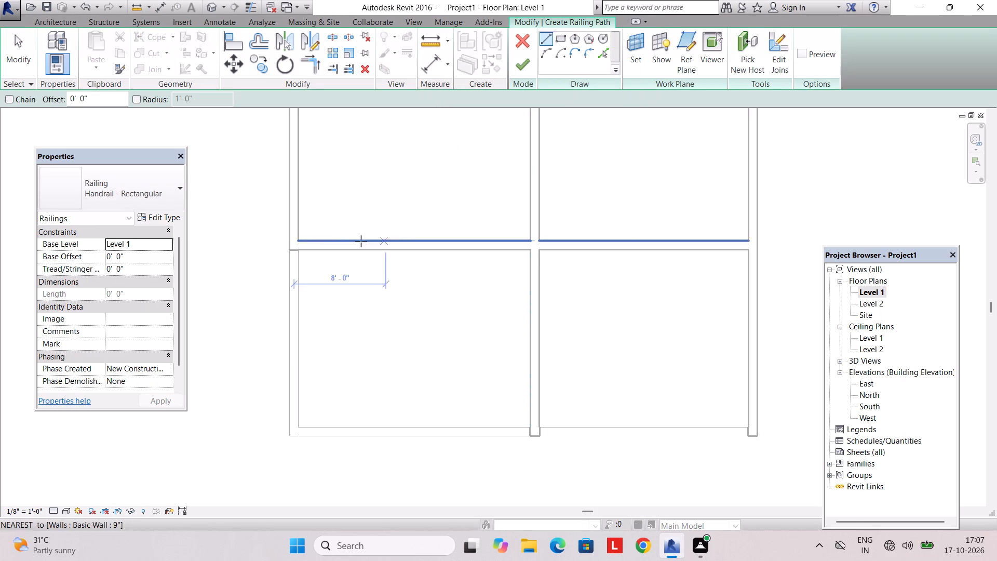
{"action": "scroll", "coordinate": [307, 235], "scroll_direction": "up", "scroll_amount": 2}
{"action": "left_click", "coordinate": [290, 258]}
{"action": "middle_click_drag", "start_coordinate": [290, 347], "coordinate": [289, 308]}
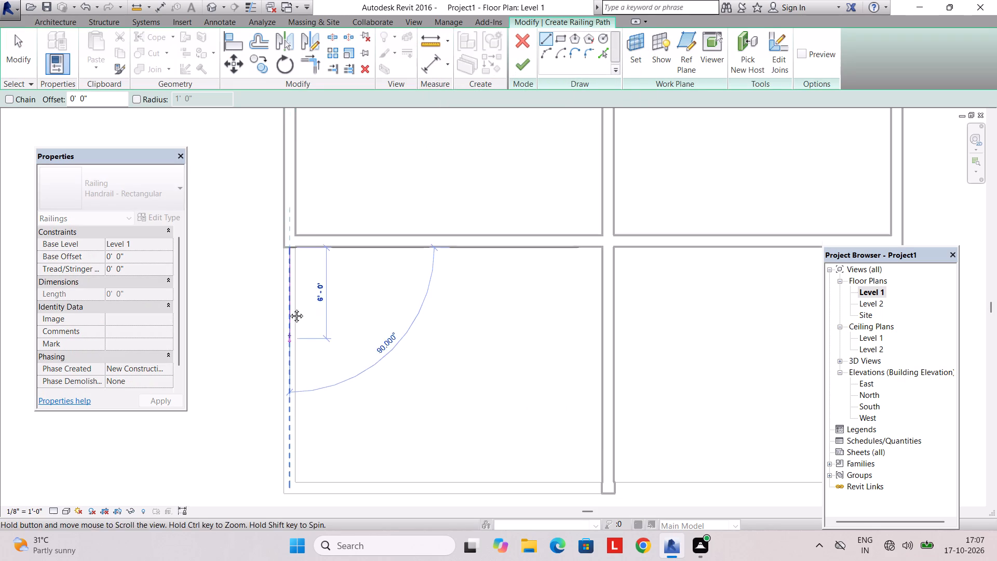
{"action": "middle_click_drag", "start_coordinate": [289, 308], "coordinate": [294, 237]}
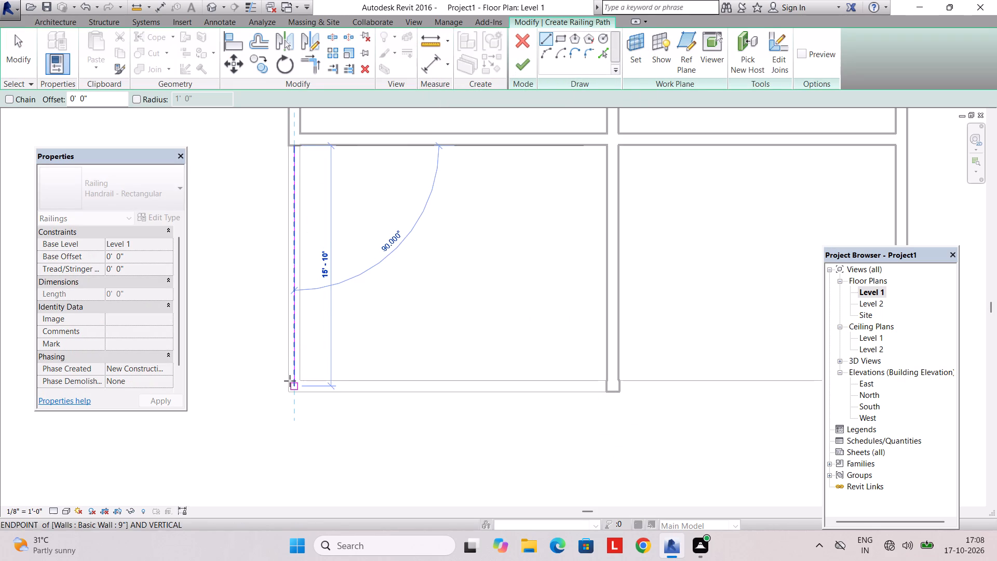
{"action": "left_click", "coordinate": [290, 381]}
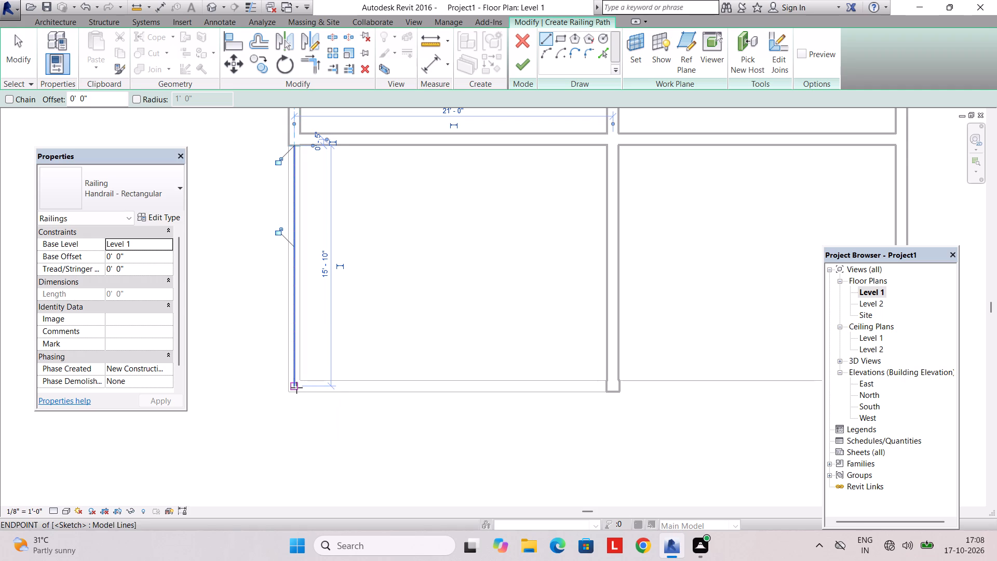
Extend the railing path about 14' east along the southwest room's low south wall and finish the railing.
{"action": "left_click", "coordinate": [297, 388]}
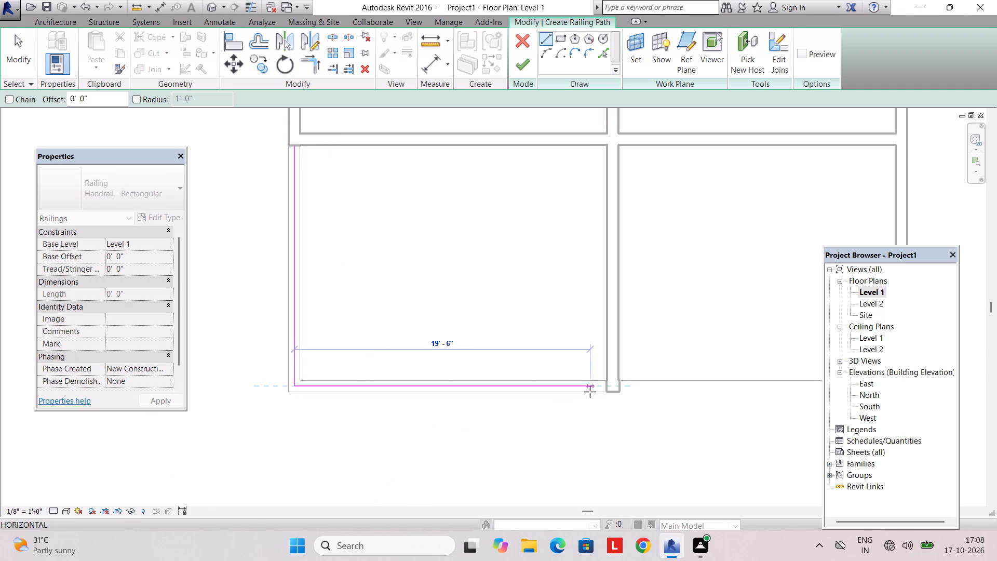
{"action": "left_click", "coordinate": [510, 390]}
{"action": "key", "text": "Escape"}
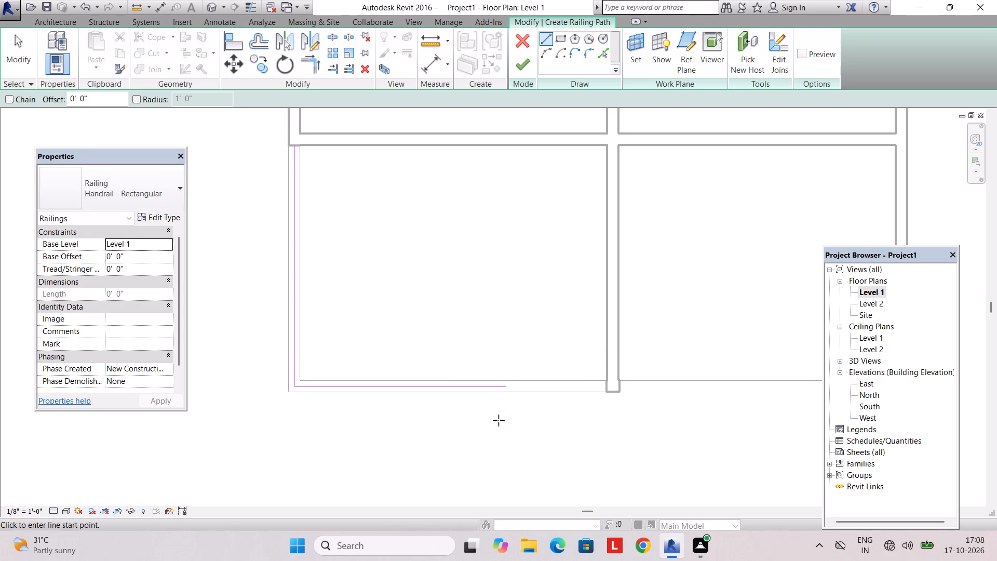
{"action": "middle_click_drag", "start_coordinate": [492, 416], "coordinate": [459, 400]}
{"action": "scroll", "coordinate": [459, 400], "scroll_direction": "up", "scroll_amount": 1}
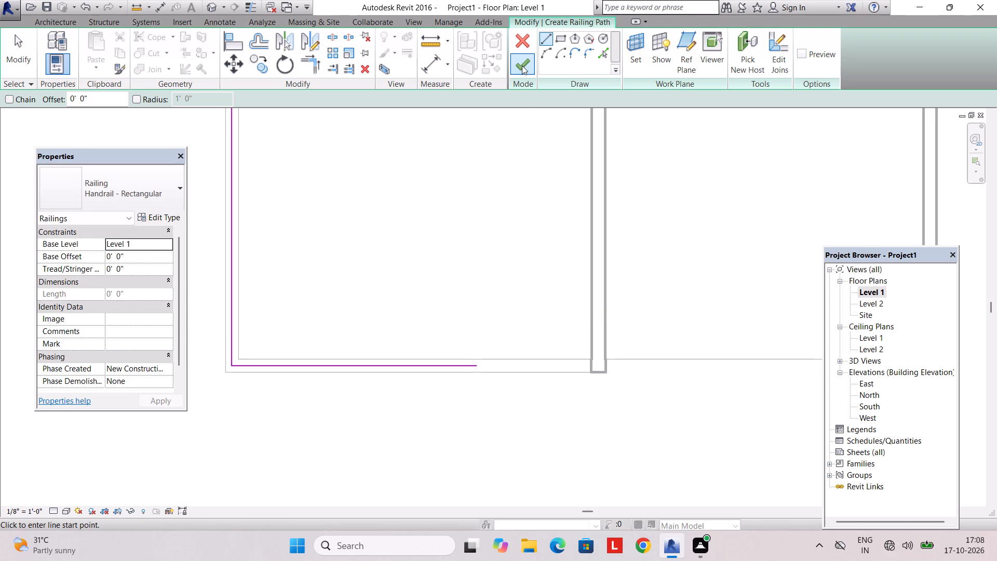
{"action": "left_click", "coordinate": [522, 63]}
{"action": "middle_click_drag", "start_coordinate": [487, 262], "coordinate": [484, 334]}
Place a 36" x 84" Single-Flush door in the west wall of the room north of the southeast room, 2' from its north end, swinging inward.
{"action": "left_click", "coordinate": [58, 27]}
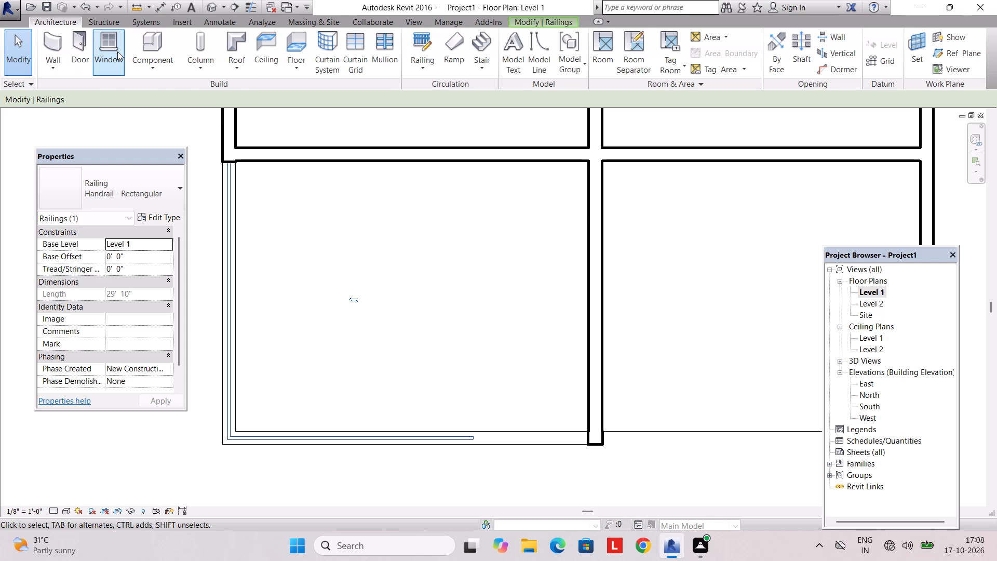
{"action": "left_click", "coordinate": [79, 47]}
{"action": "middle_click_drag", "start_coordinate": [365, 237], "coordinate": [327, 342]}
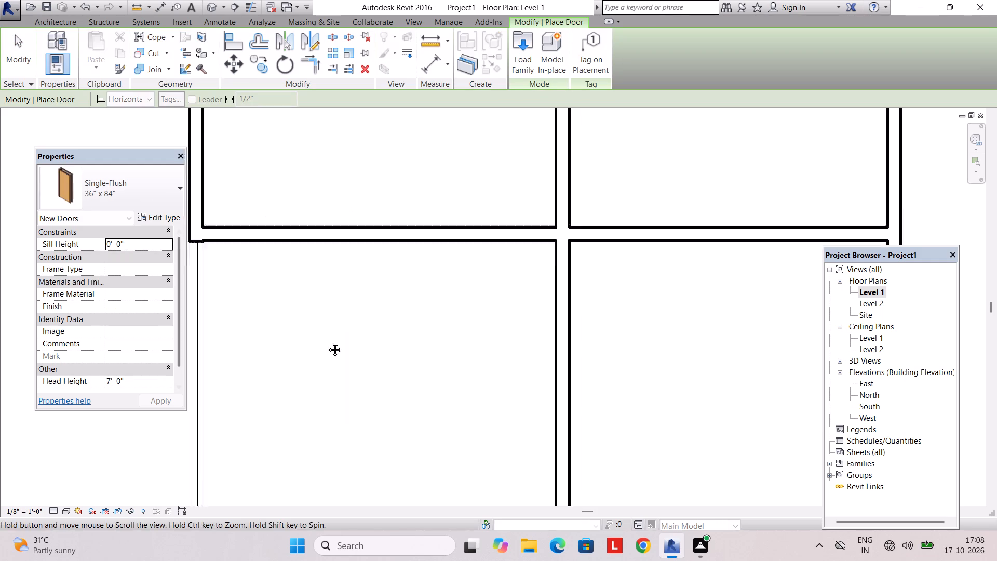
{"action": "middle_click_drag", "start_coordinate": [327, 342], "coordinate": [326, 351]}
{"action": "scroll", "coordinate": [457, 211], "scroll_direction": "down", "scroll_amount": 2}
{"action": "middle_click_drag", "start_coordinate": [462, 208], "coordinate": [413, 323]}
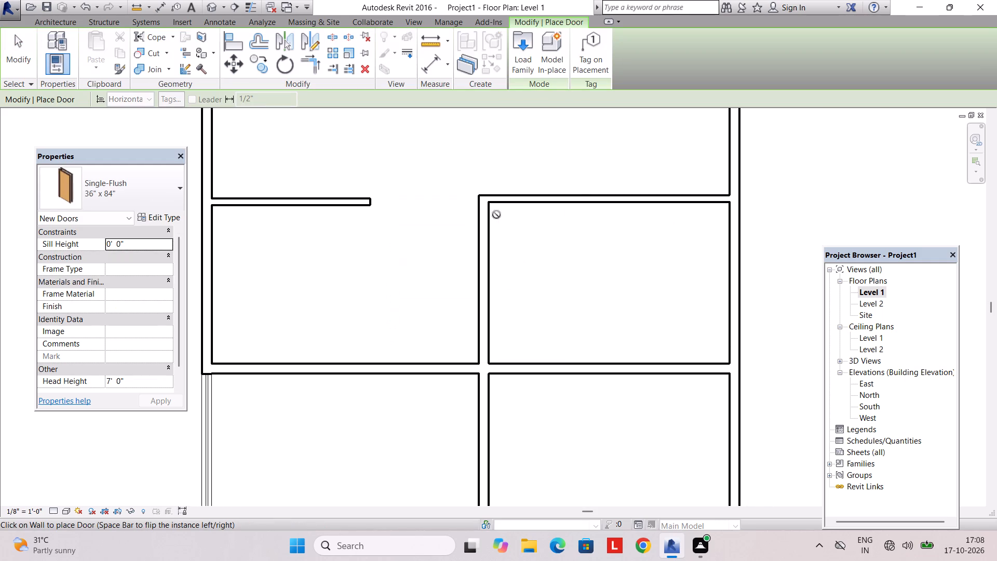
{"action": "key", "text": "space"}
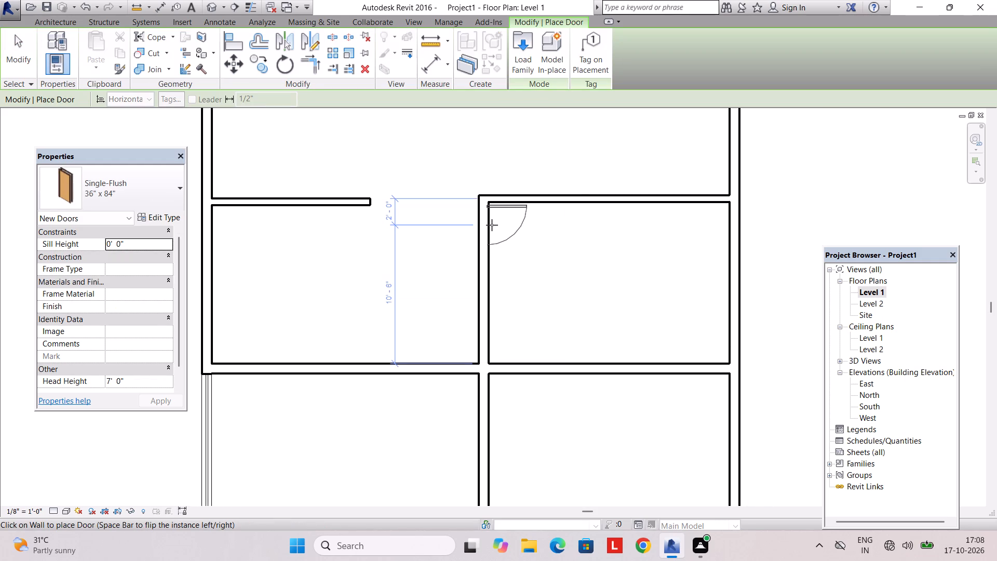
{"action": "left_click", "coordinate": [492, 225]}
Place a 36" x 84" Single-Flush door in the northwest room's east wall, 2' from its south end, swinging into the room.
{"action": "middle_click_drag", "start_coordinate": [449, 243], "coordinate": [430, 303]}
{"action": "middle_click_drag", "start_coordinate": [429, 276], "coordinate": [402, 331]}
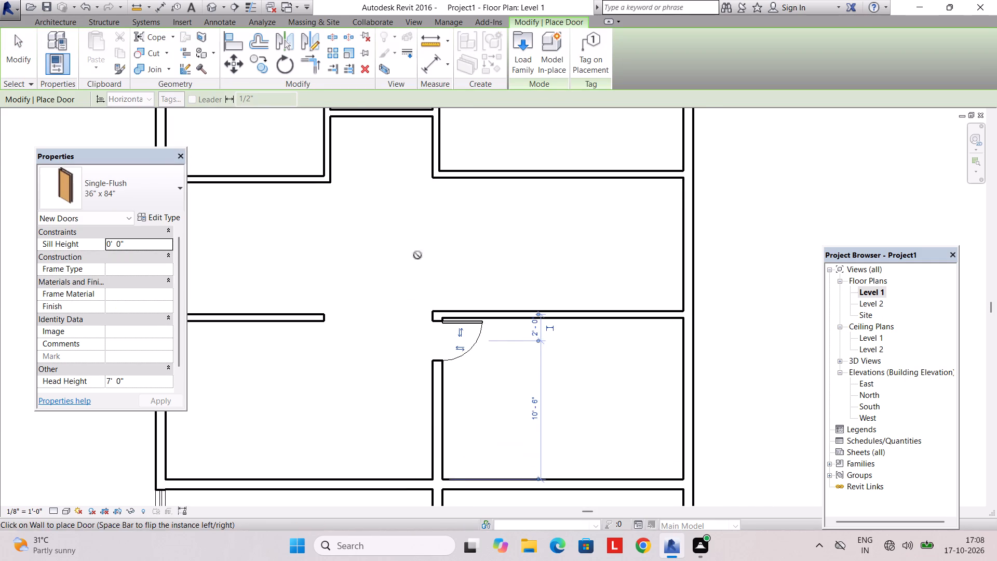
{"action": "middle_click_drag", "start_coordinate": [433, 185], "coordinate": [436, 229]}
{"action": "key", "text": "space"}
{"action": "key", "text": "space"}
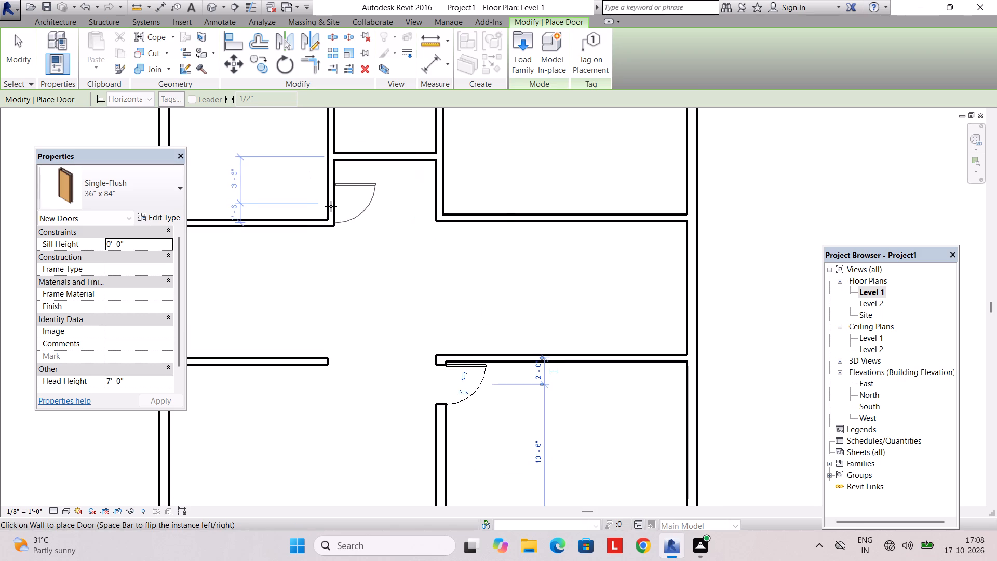
{"action": "left_click", "coordinate": [324, 199]}
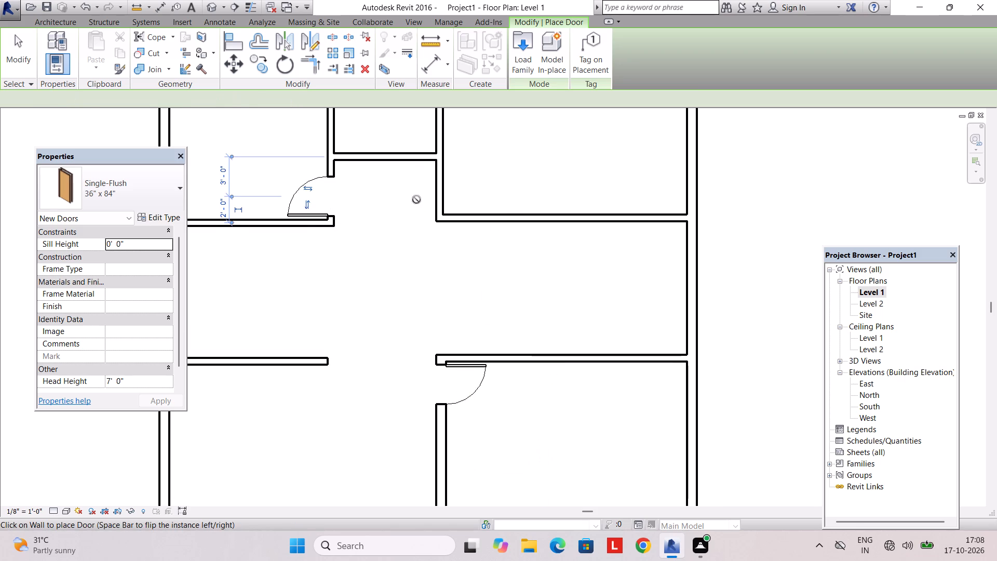
Place a 36" x 84" Single-Flush door in the northeast room's west wall, about 1'-11" from its south end, swinging into the room.
{"action": "key", "text": "space"}
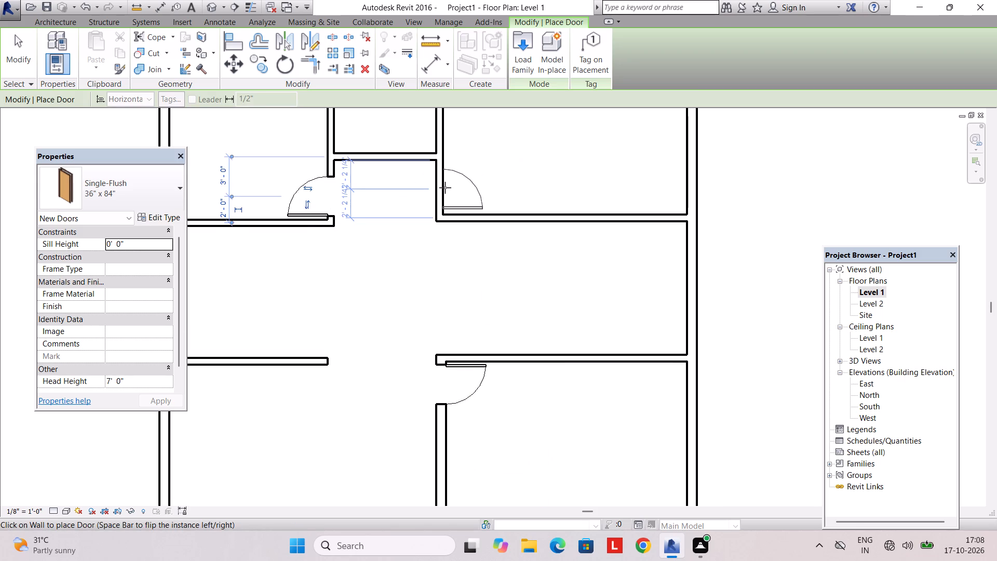
{"action": "scroll", "coordinate": [446, 193], "scroll_direction": "up", "scroll_amount": 5}
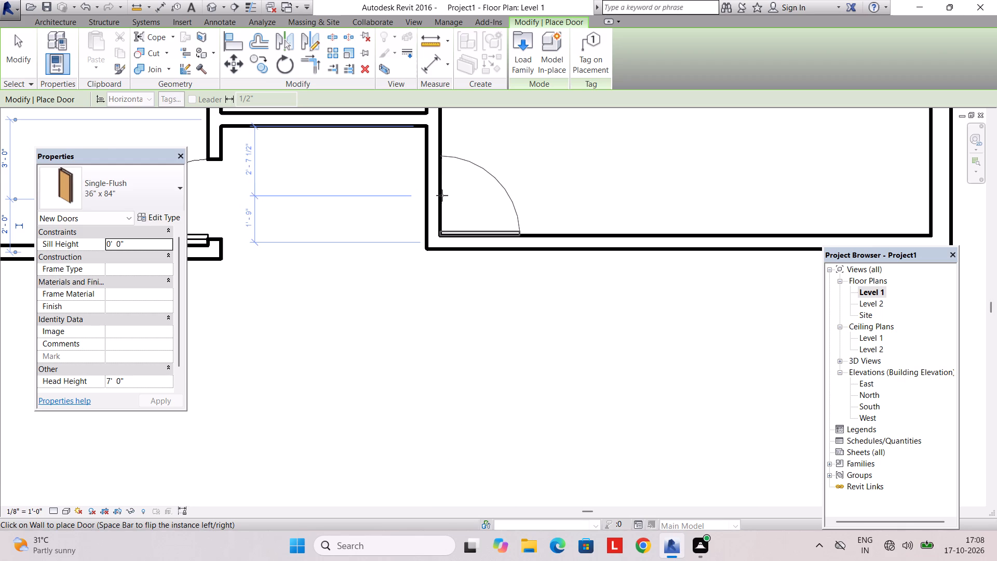
{"action": "left_click", "coordinate": [440, 192]}
Place a 36" x 84" Single-Flush door in the small north-central room's south wall, 2' from its west wall, swinging into the room.
{"action": "scroll", "coordinate": [348, 188], "scroll_direction": "down", "scroll_amount": 2}
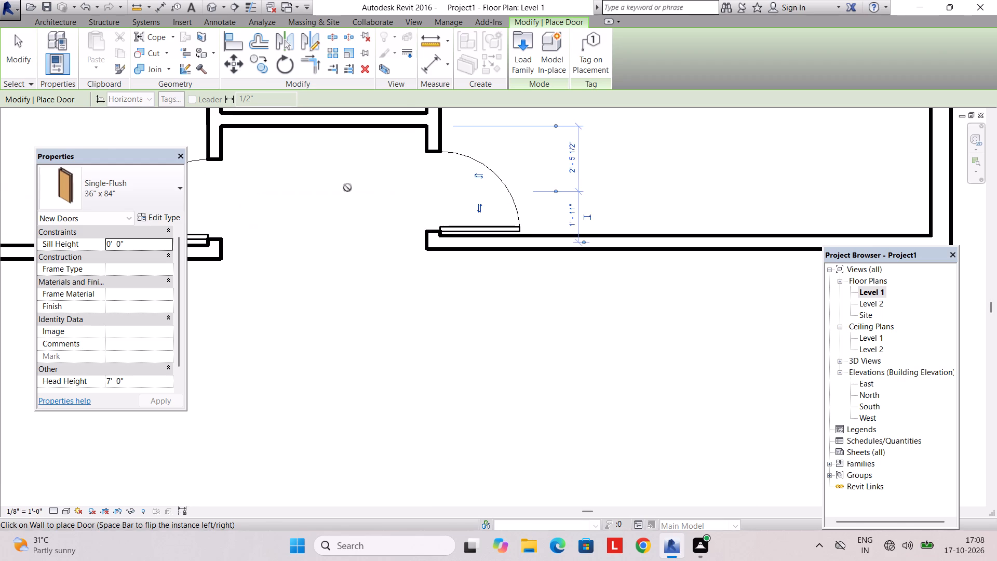
{"action": "middle_click_drag", "start_coordinate": [343, 182], "coordinate": [400, 288]}
{"action": "middle_click_drag", "start_coordinate": [393, 273], "coordinate": [416, 315]}
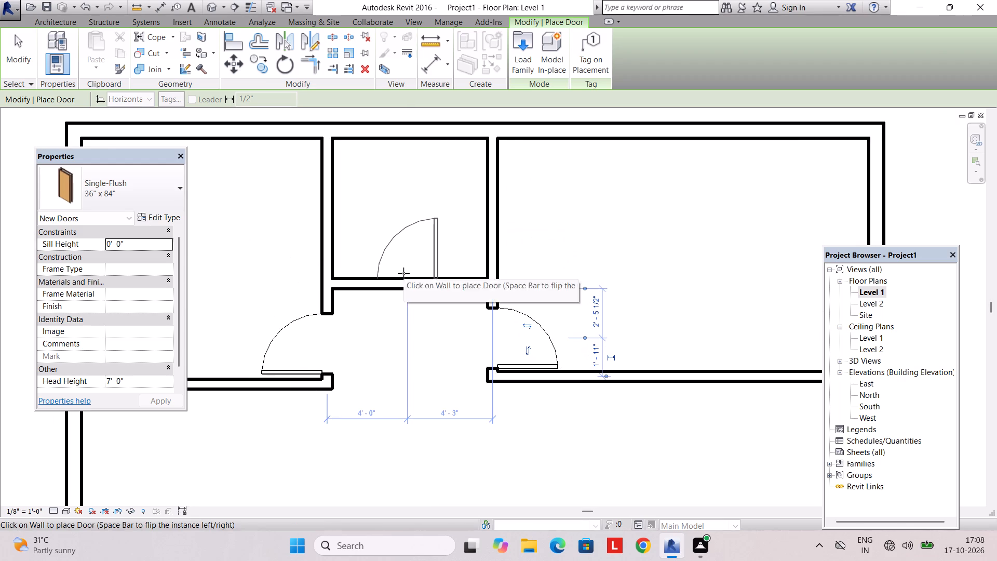
{"action": "key", "text": "space"}
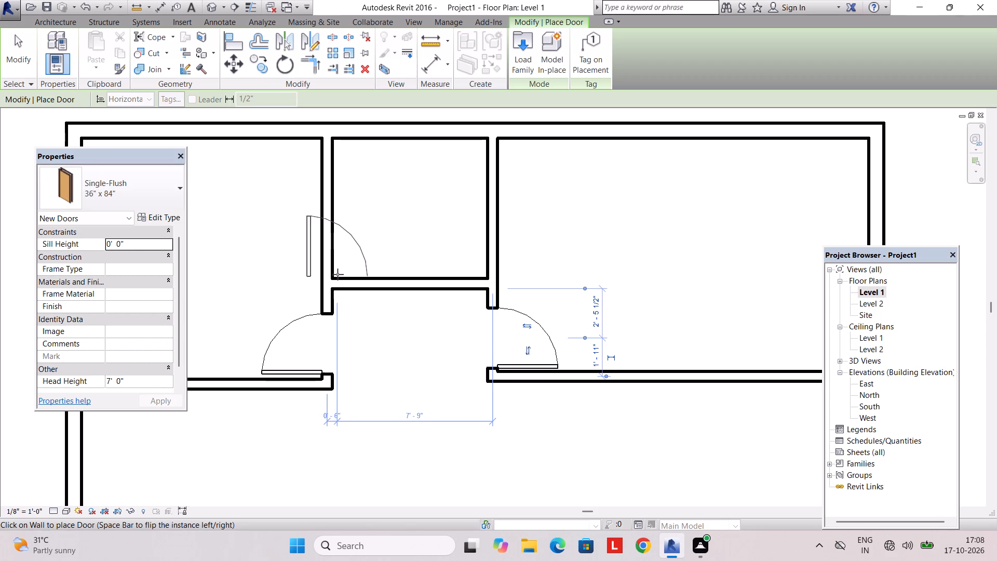
{"action": "left_click", "coordinate": [371, 278]}
End door placement and review the doors across the interior rooms of the Level 1 plan.
{"action": "scroll", "coordinate": [423, 313], "scroll_direction": "down", "scroll_amount": 3}
{"action": "middle_click_drag", "start_coordinate": [421, 318], "coordinate": [351, 193]}
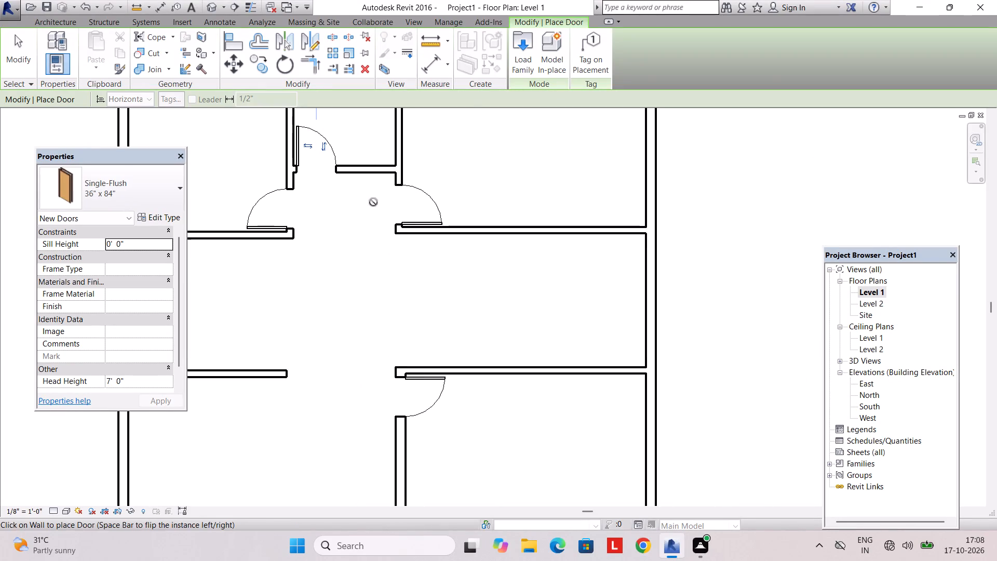
{"action": "middle_click_drag", "start_coordinate": [403, 290], "coordinate": [374, 253]}
{"action": "scroll", "coordinate": [401, 259], "scroll_direction": "down", "scroll_amount": 2}
{"action": "middle_click_drag", "start_coordinate": [424, 260], "coordinate": [390, 299]}
{"action": "scroll", "coordinate": [393, 286], "scroll_direction": "down", "scroll_amount": 1}
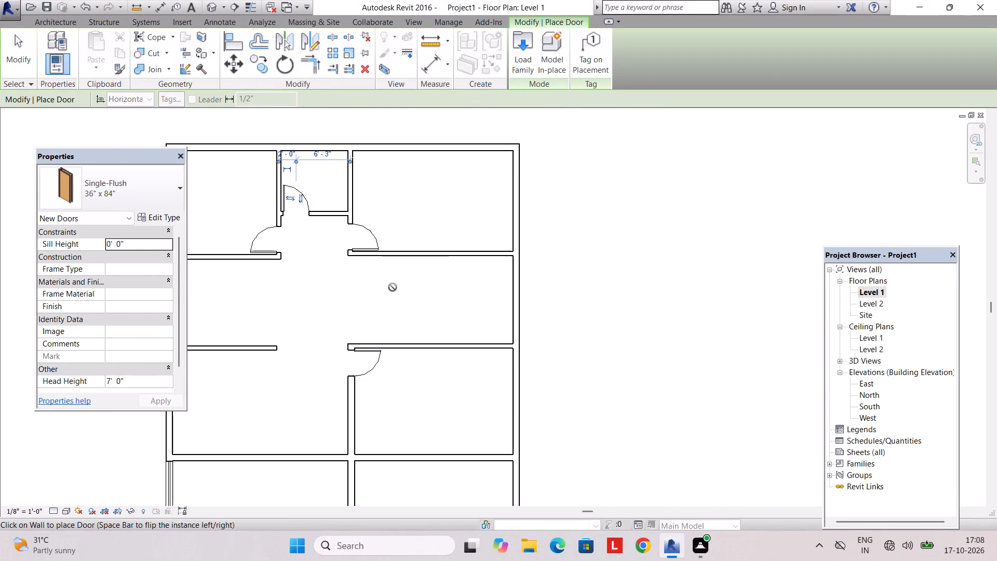
{"action": "key", "text": "Escape"}
{"action": "middle_click_drag", "start_coordinate": [375, 313], "coordinate": [392, 347]}
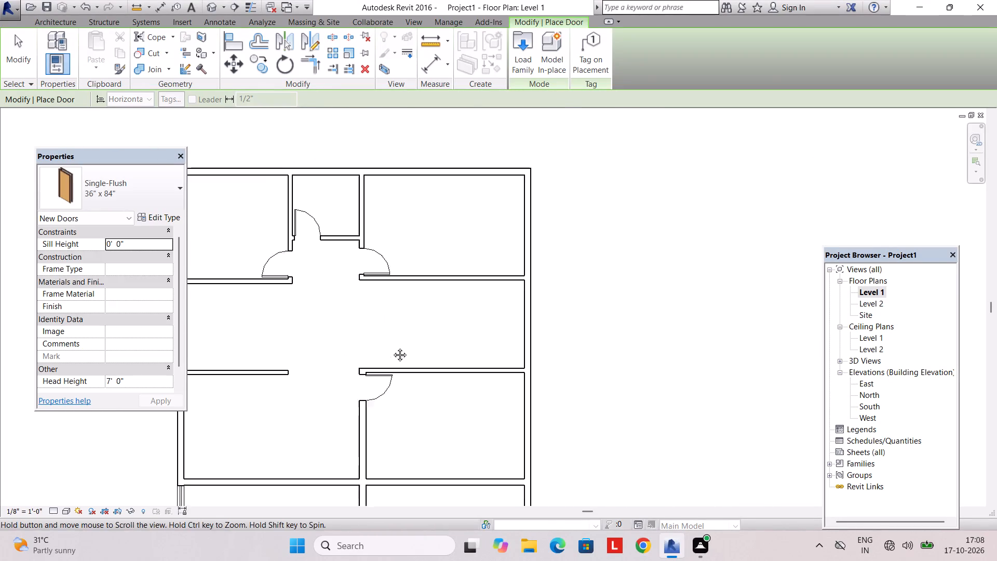
{"action": "middle_click_drag", "start_coordinate": [392, 347], "coordinate": [393, 350]}
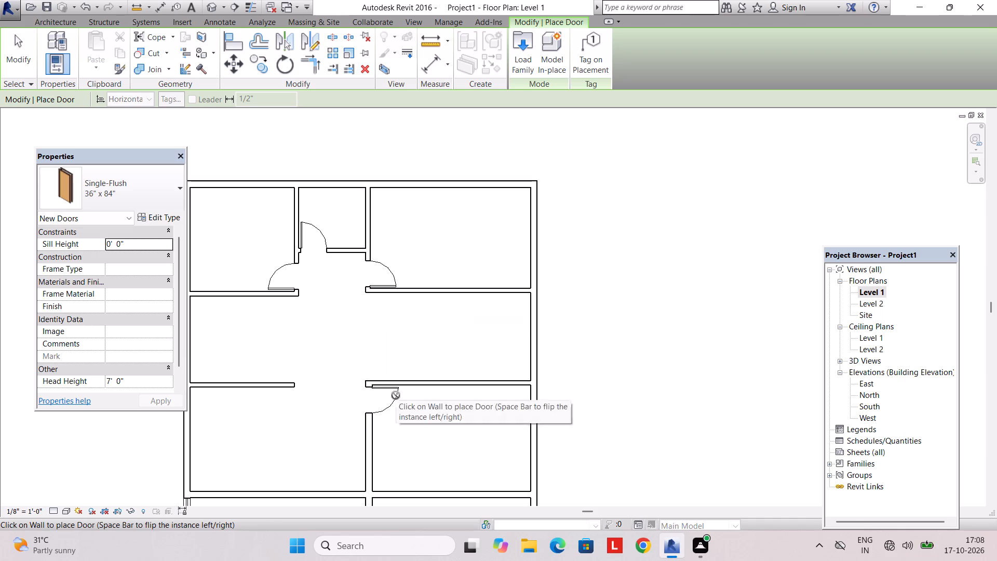
{"action": "middle_click_drag", "start_coordinate": [345, 401], "coordinate": [382, 294]}
{"action": "key", "text": "Escape"}
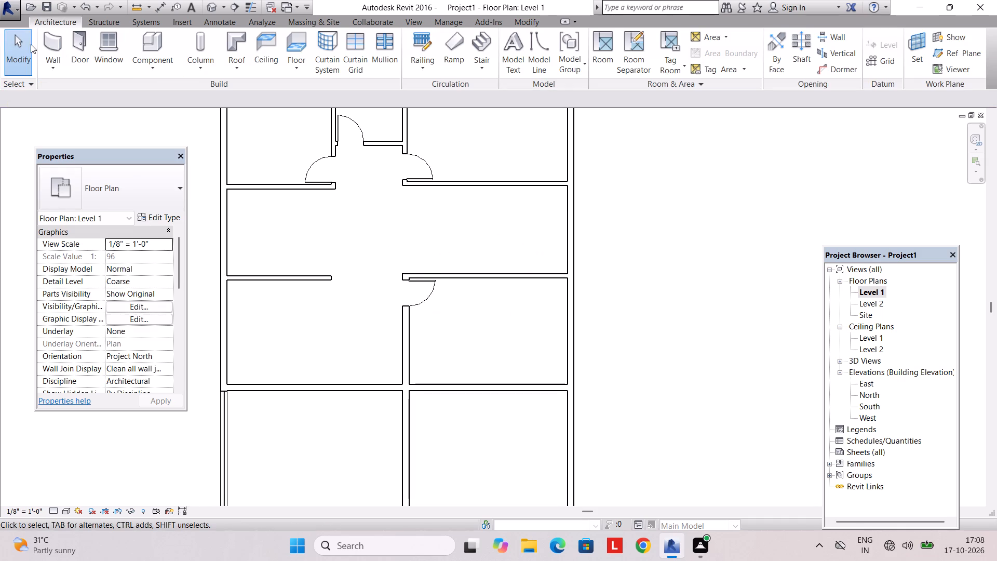
Draw a 10' high, 6" wall running 5' south from the northeast room's north wall, starting 5' from the northeast corner.
{"action": "left_click", "coordinate": [50, 36]}
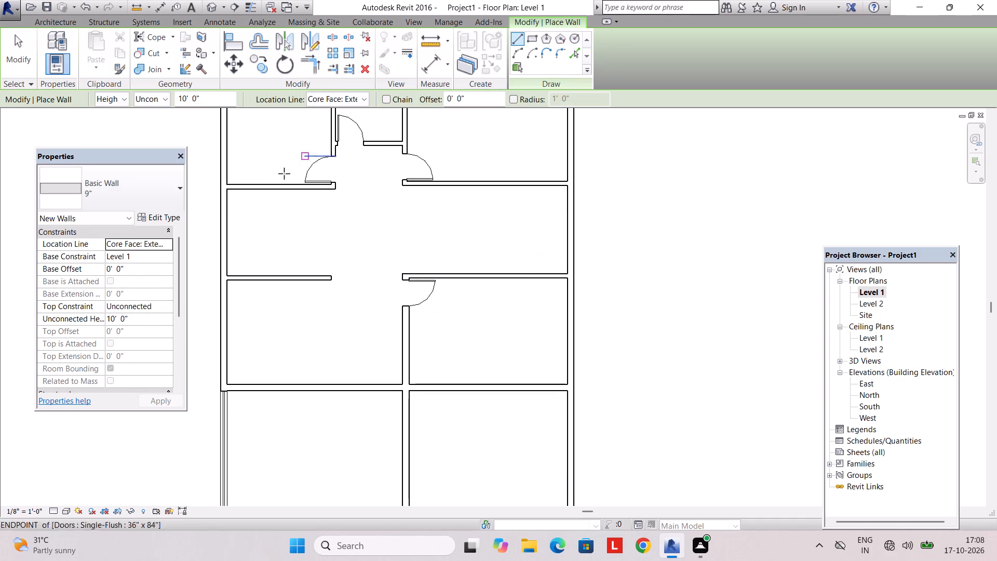
{"action": "middle_click_drag", "start_coordinate": [239, 217], "coordinate": [238, 326]}
{"action": "left_click", "coordinate": [106, 164]}
{"action": "left_click", "coordinate": [110, 184]}
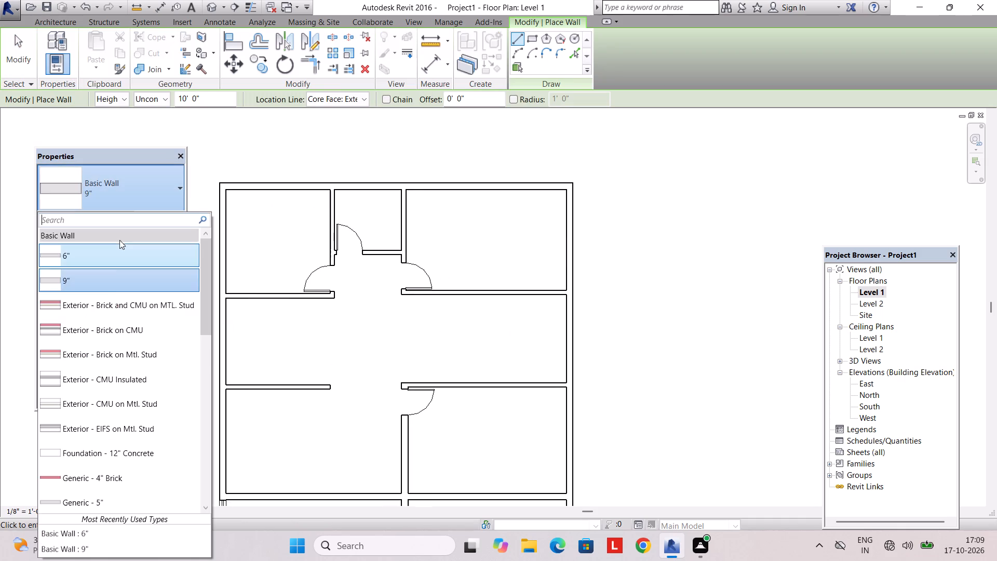
{"action": "left_click", "coordinate": [111, 263]}
{"action": "middle_click_drag", "start_coordinate": [458, 251], "coordinate": [383, 297]}
{"action": "scroll", "coordinate": [466, 262], "scroll_direction": "up", "scroll_amount": 2}
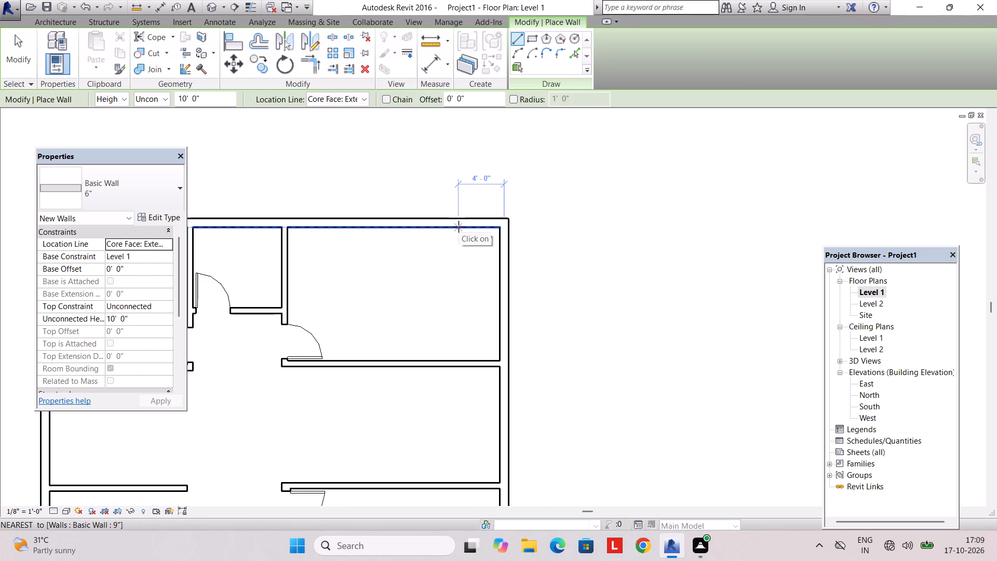
{"action": "type", "text": "5'"}
{"action": "key", "text": "Return"}
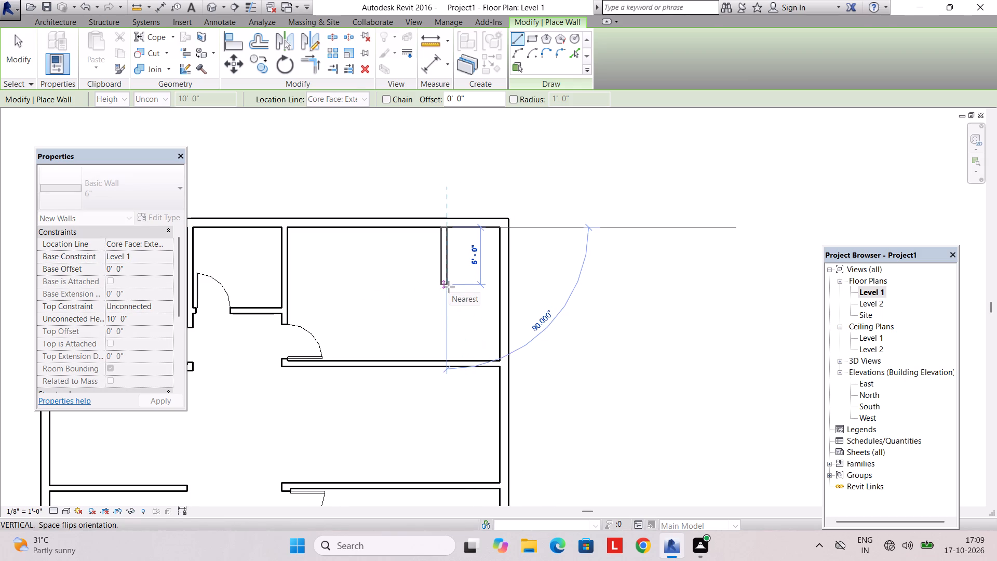
{"action": "left_click", "coordinate": [449, 287]}
Draw a 6" wall from the new wall's south end east to the perimeter wall, enclosing the northeast corner, and end wall placement.
{"action": "left_click", "coordinate": [449, 287]}
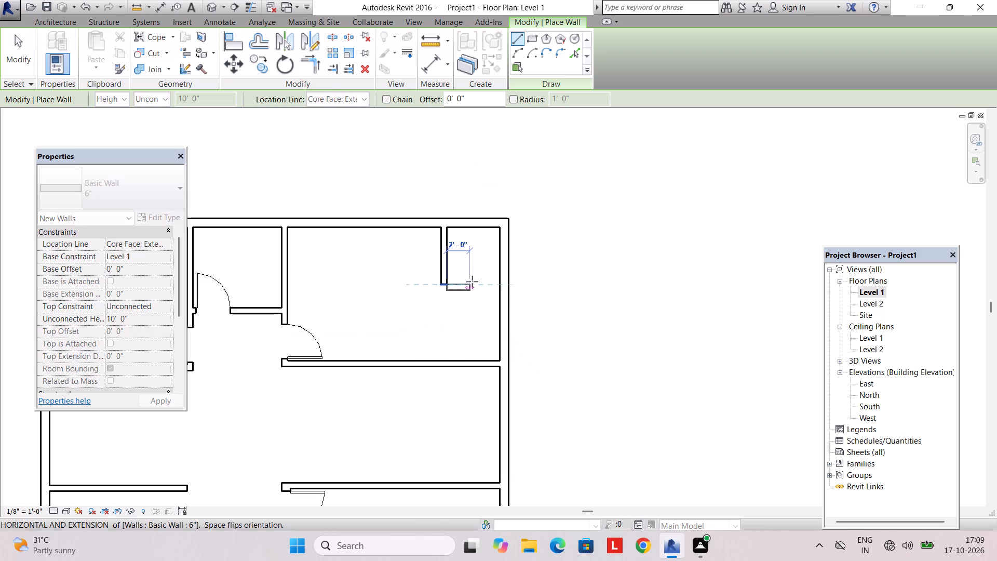
{"action": "left_click", "coordinate": [495, 282]}
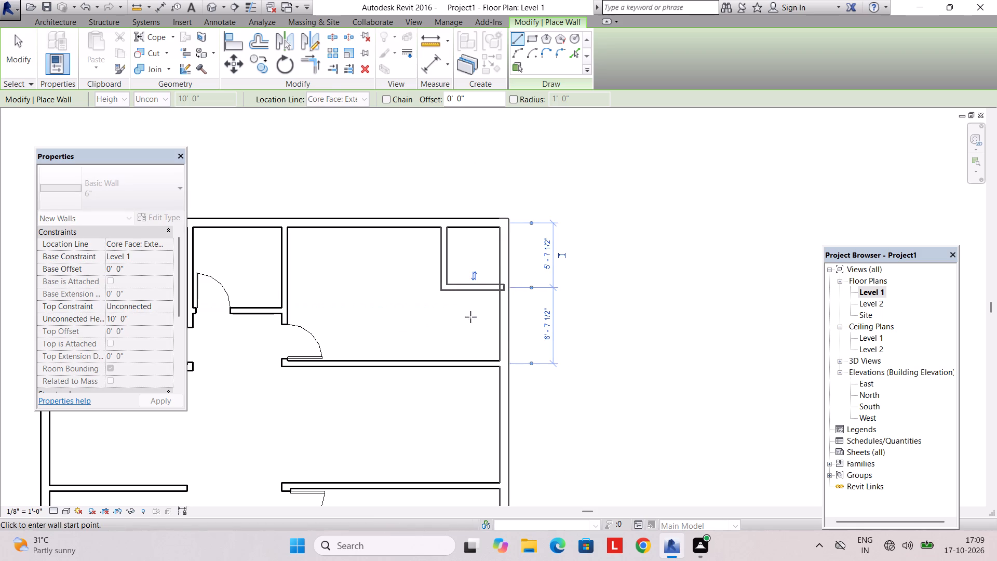
{"action": "key", "text": "Escape"}
{"action": "scroll", "coordinate": [466, 300], "scroll_direction": "up", "scroll_amount": 1}
{"action": "middle_click_drag", "start_coordinate": [466, 300], "coordinate": [430, 340]}
{"action": "scroll", "coordinate": [427, 306], "scroll_direction": "up", "scroll_amount": 1}
{"action": "key", "text": "Escape"}
{"action": "key", "text": "Escape"}
Set the corner enclosure's west wall 5' from the inner face of the east perimeter wall.
{"action": "left_click", "coordinate": [405, 298]}
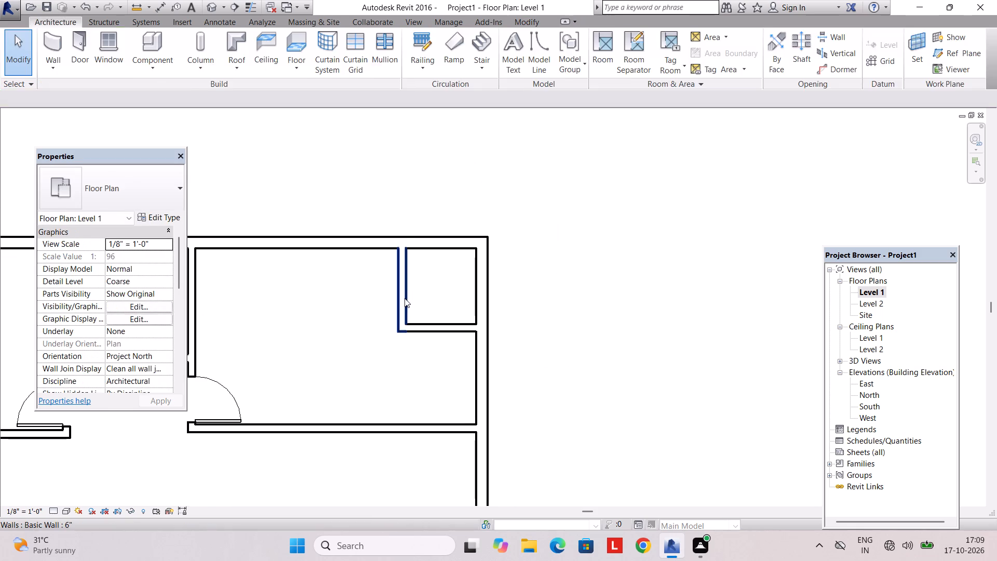
{"action": "left_click", "coordinate": [482, 371]}
{"action": "left_click", "coordinate": [437, 369]}
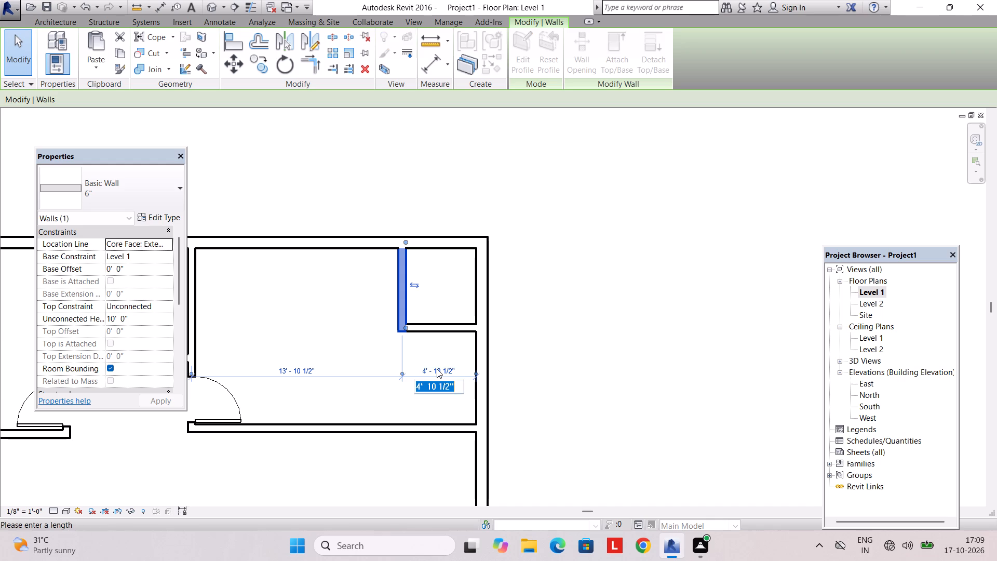
{"action": "type", "text": "5'"}
{"action": "key", "text": "Return"}
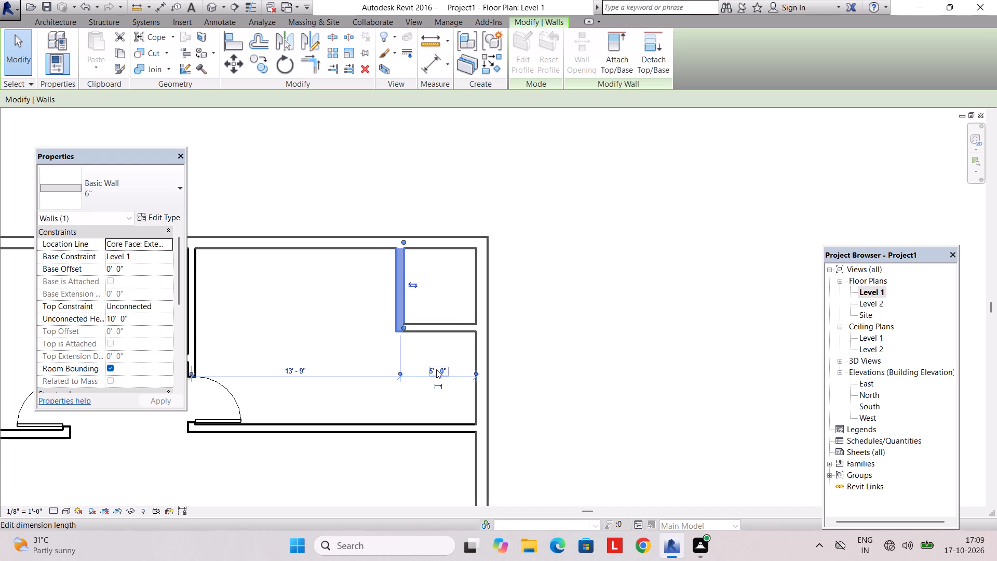
Measure the clear depth between the northeast corner enclosure's south wall and the inner face of the north perimeter wall.
{"action": "left_click", "coordinate": [430, 340]}
{"action": "left_click", "coordinate": [430, 330]}
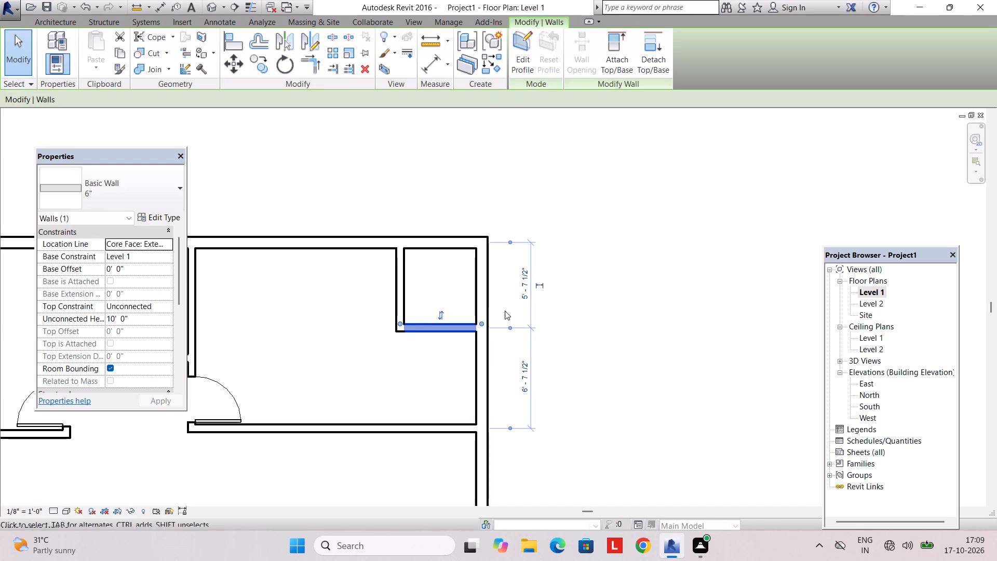
{"action": "left_click", "coordinate": [509, 327]}
{"action": "left_click", "coordinate": [509, 327]}
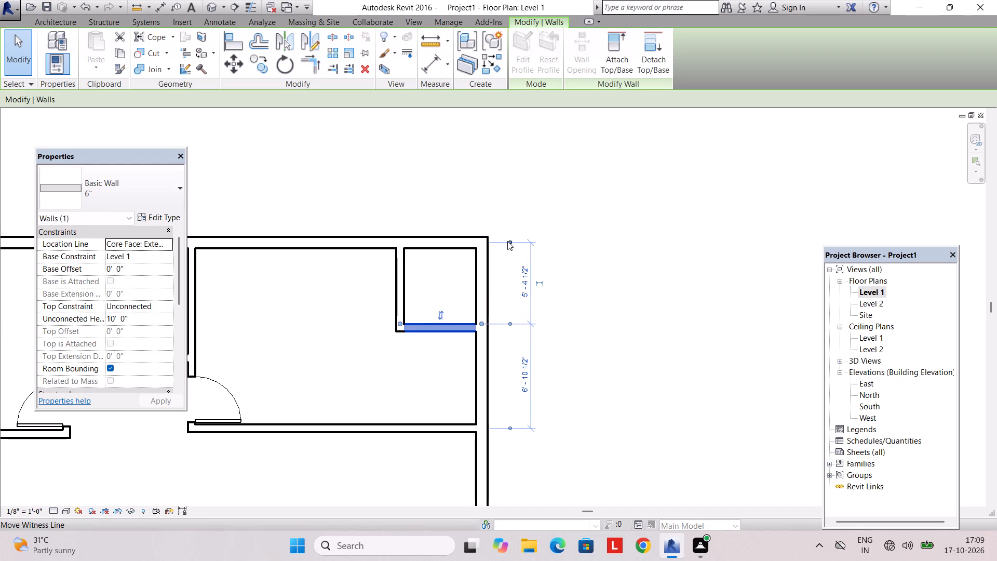
{"action": "left_click", "coordinate": [509, 240]}
{"action": "key", "text": "Escape"}
{"action": "scroll", "coordinate": [425, 368], "scroll_direction": "down", "scroll_amount": 1}
{"action": "middle_click_drag", "start_coordinate": [425, 368], "coordinate": [425, 352]}
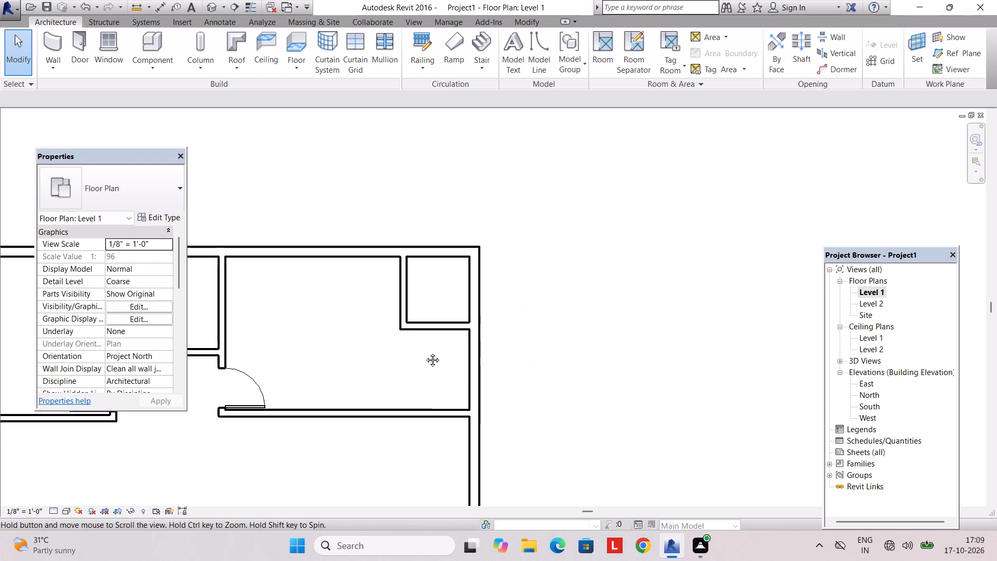
{"action": "middle_click_drag", "start_coordinate": [425, 352], "coordinate": [426, 345]}
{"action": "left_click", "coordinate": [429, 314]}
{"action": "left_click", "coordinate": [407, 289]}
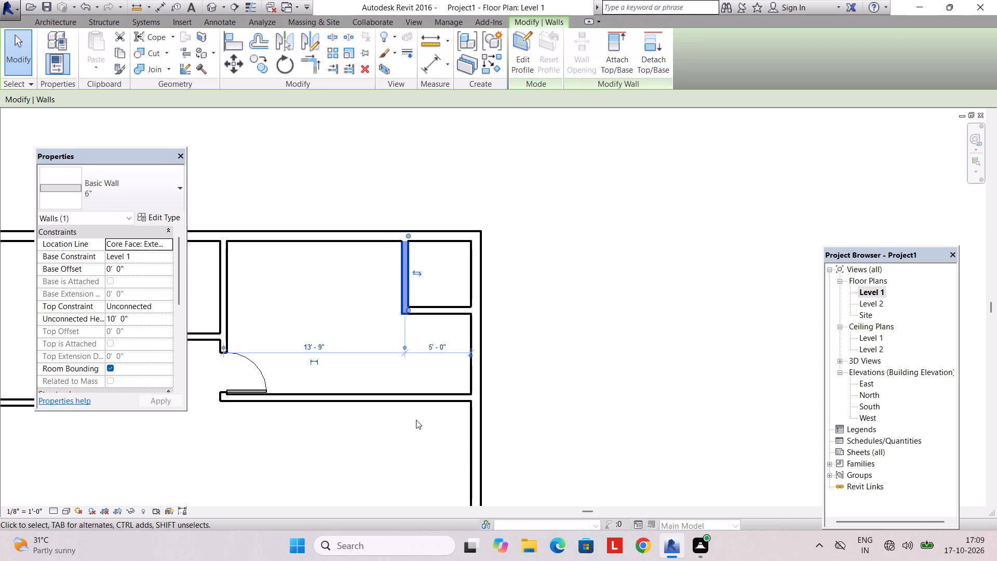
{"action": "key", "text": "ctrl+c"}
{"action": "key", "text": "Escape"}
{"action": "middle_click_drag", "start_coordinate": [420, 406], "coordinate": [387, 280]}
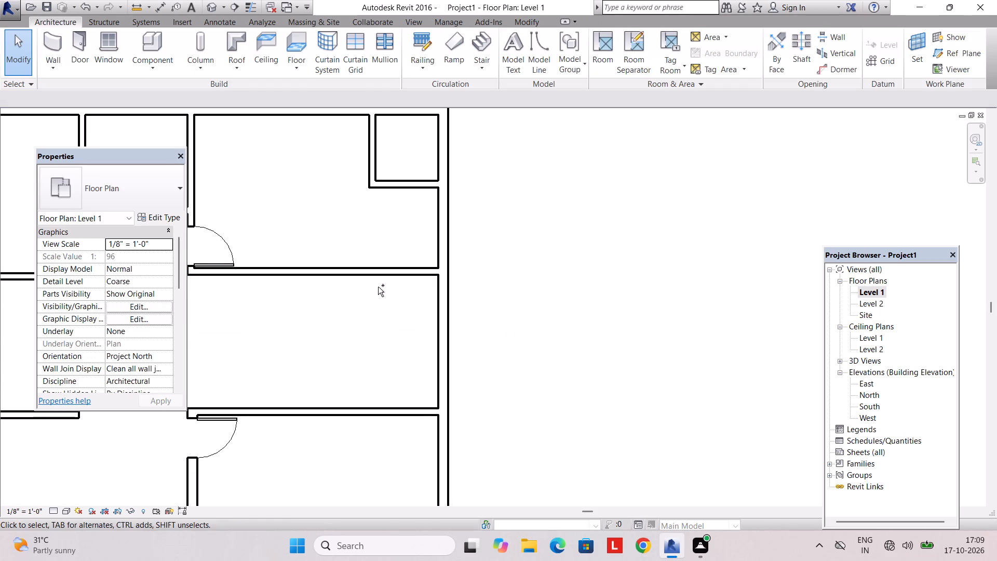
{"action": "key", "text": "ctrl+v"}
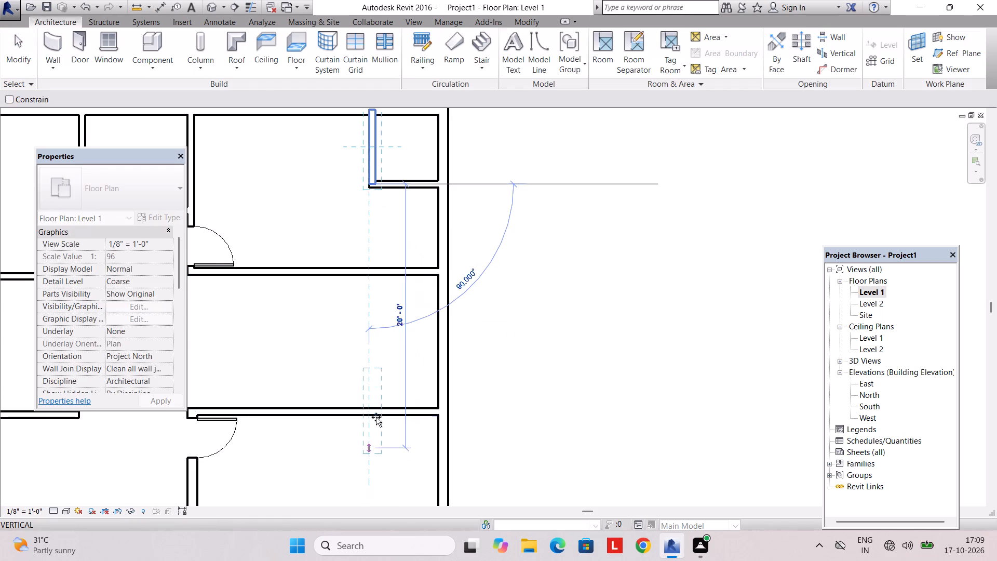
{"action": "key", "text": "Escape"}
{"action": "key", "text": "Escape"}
Copy the northeast enclosure's west and south walls and paste them near the northeast corner of the lower east room with a door.
{"action": "left_click", "coordinate": [380, 169]}
{"action": "left_click", "coordinate": [388, 176]}
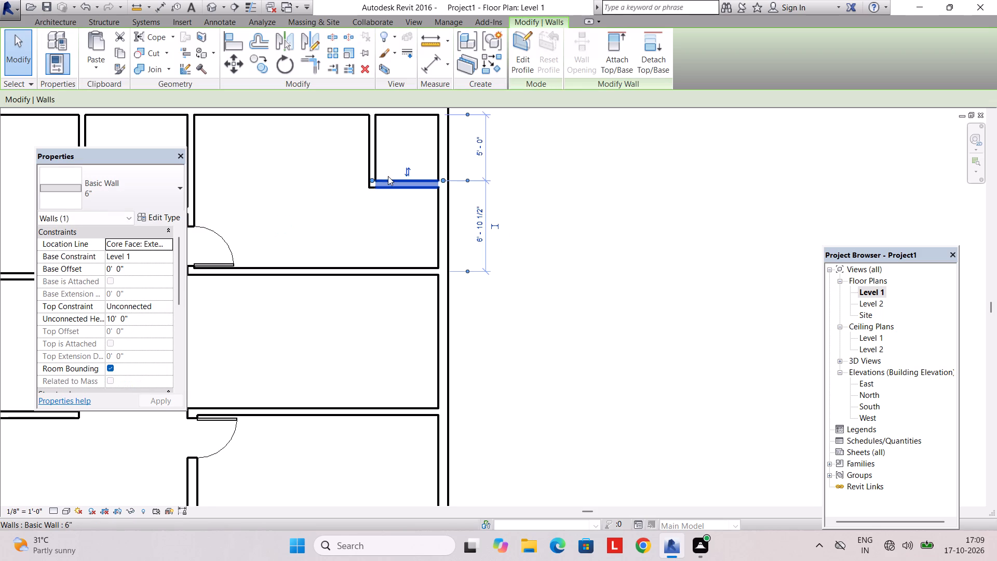
{"action": "left_click", "coordinate": [376, 172], "text": "ctrl"}
{"action": "key", "text": "ctrl+c"}
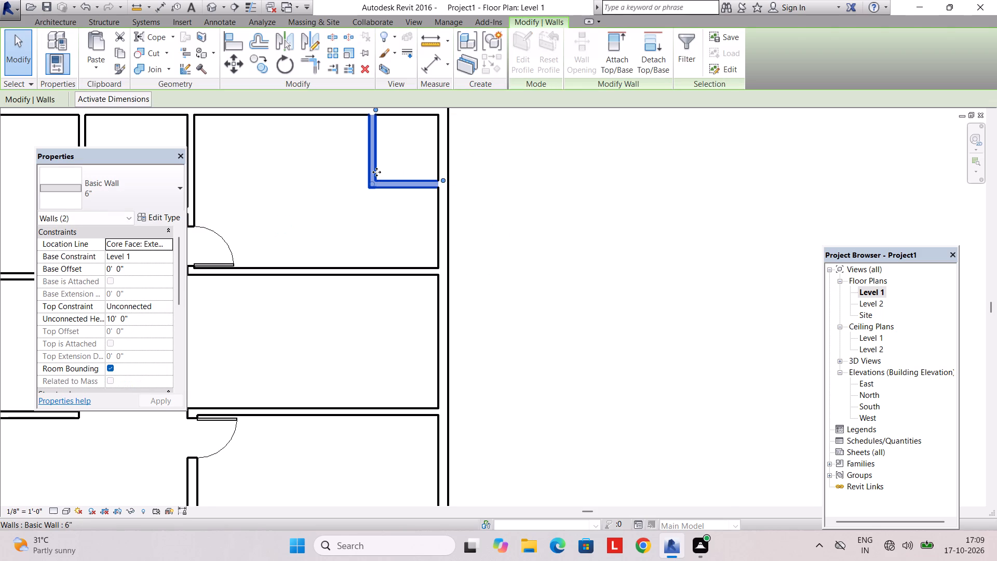
{"action": "key", "text": "Escape"}
{"action": "key", "text": "ctrl+v"}
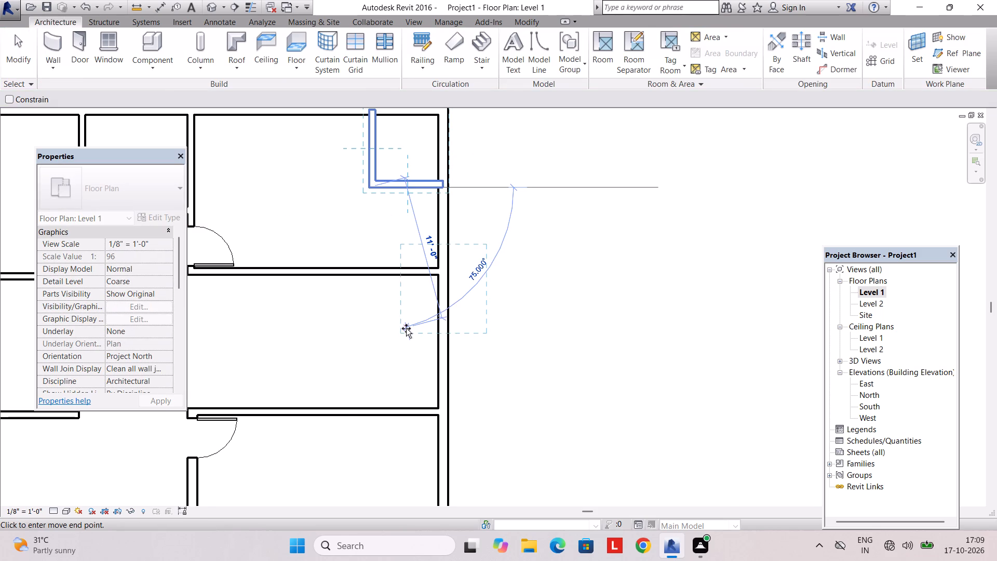
{"action": "middle_click_drag", "start_coordinate": [347, 493], "coordinate": [348, 384]}
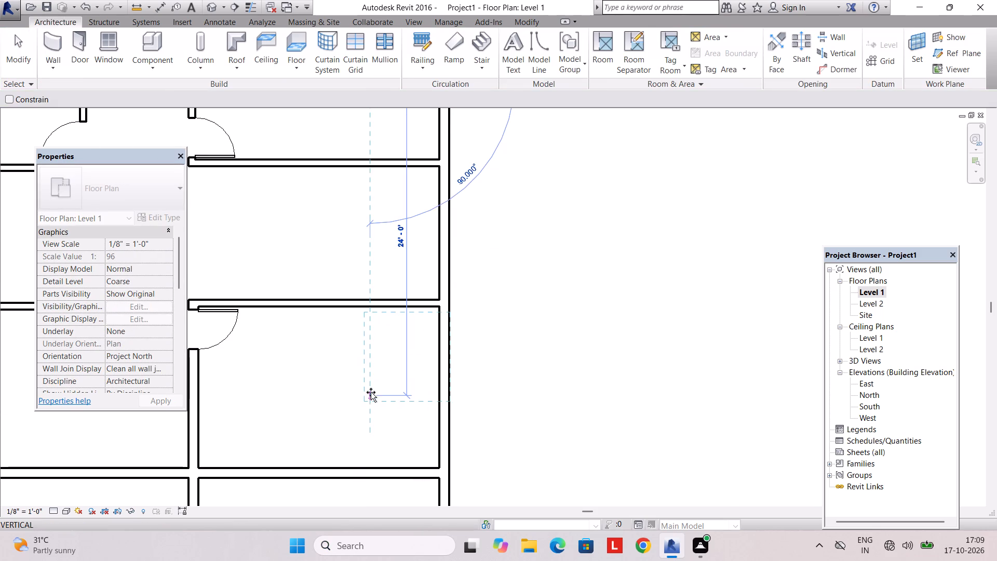
{"action": "left_click", "coordinate": [358, 386]}
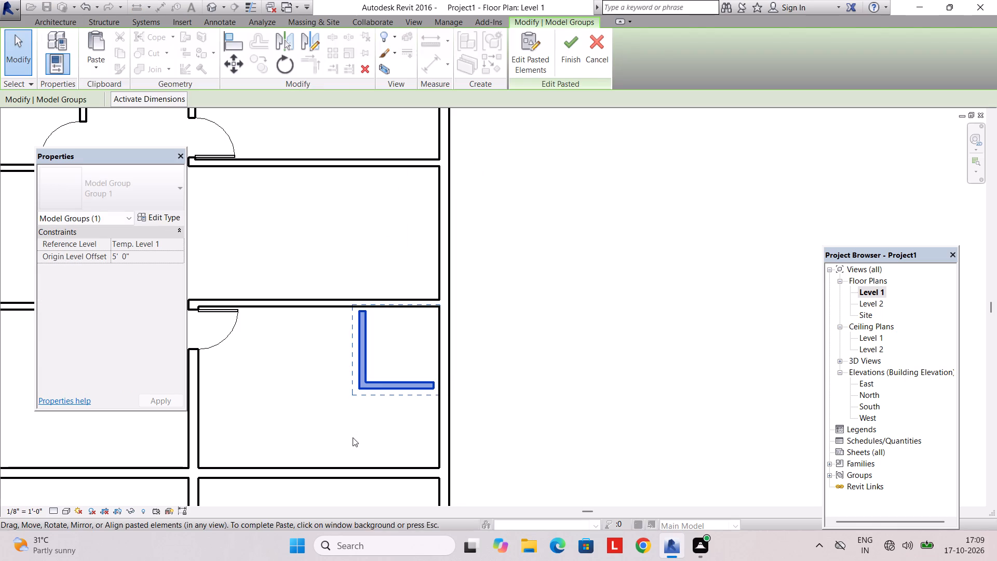
{"action": "key", "text": "Escape"}
Nudge the two pasted walls east and north until they meet the perimeter wall and the lower east room's north wall.
{"action": "left_click", "coordinate": [381, 395]}
{"action": "left_click", "coordinate": [383, 394]}
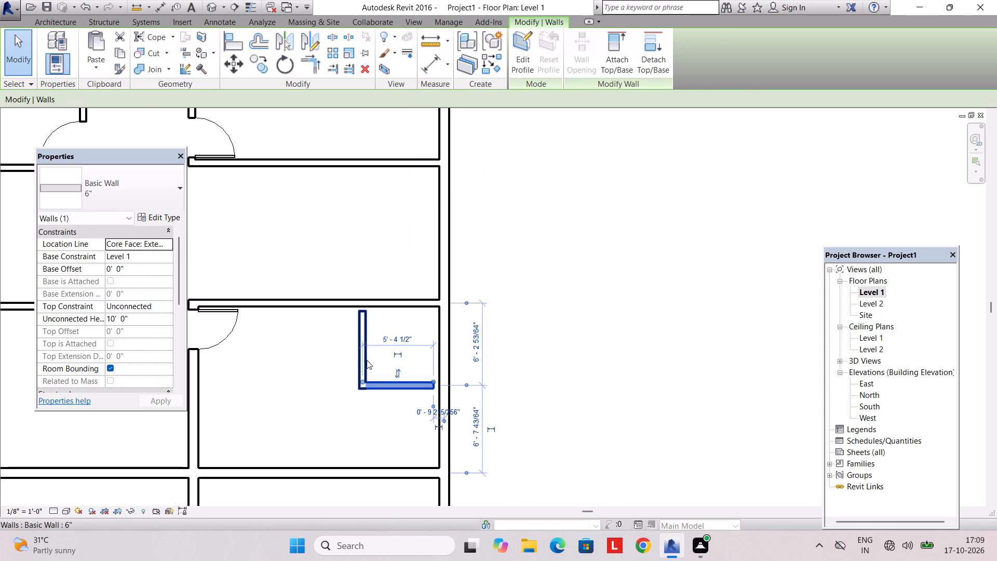
{"action": "left_click", "coordinate": [367, 360], "text": "ctrl"}
{"action": "key", "text": "Right"}
{"action": "key", "text": "Right"}
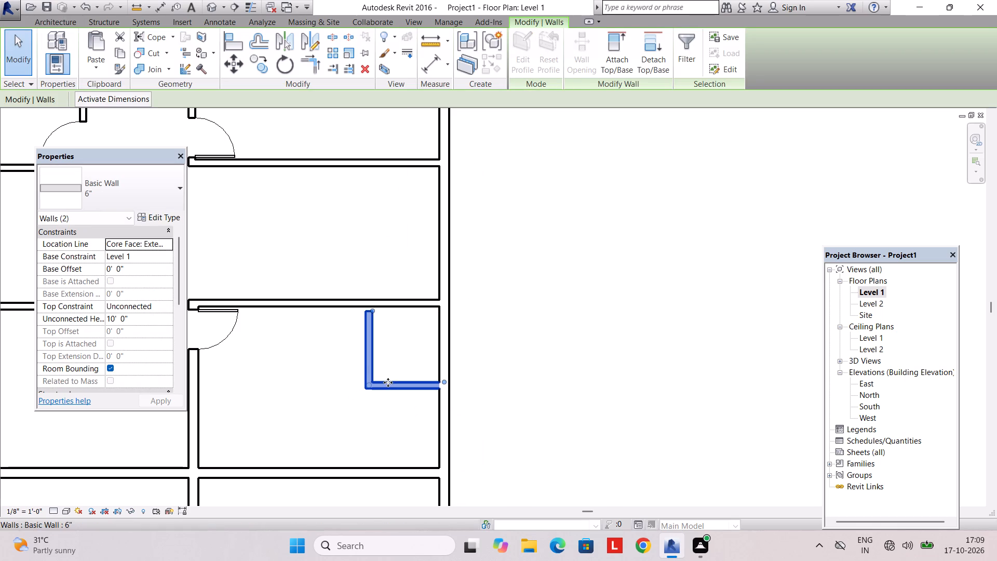
{"action": "key", "text": "Up"}
{"action": "key", "text": "Up"}
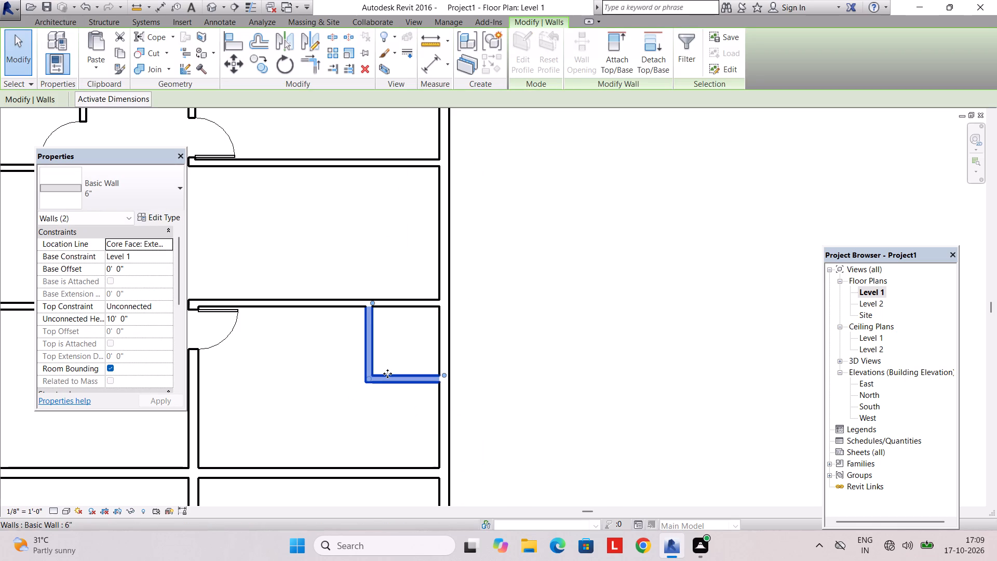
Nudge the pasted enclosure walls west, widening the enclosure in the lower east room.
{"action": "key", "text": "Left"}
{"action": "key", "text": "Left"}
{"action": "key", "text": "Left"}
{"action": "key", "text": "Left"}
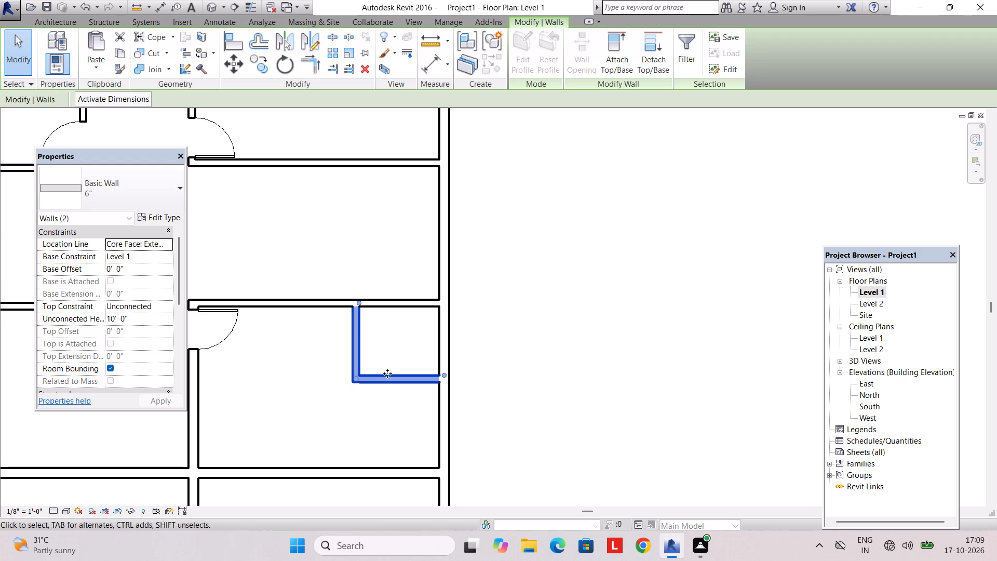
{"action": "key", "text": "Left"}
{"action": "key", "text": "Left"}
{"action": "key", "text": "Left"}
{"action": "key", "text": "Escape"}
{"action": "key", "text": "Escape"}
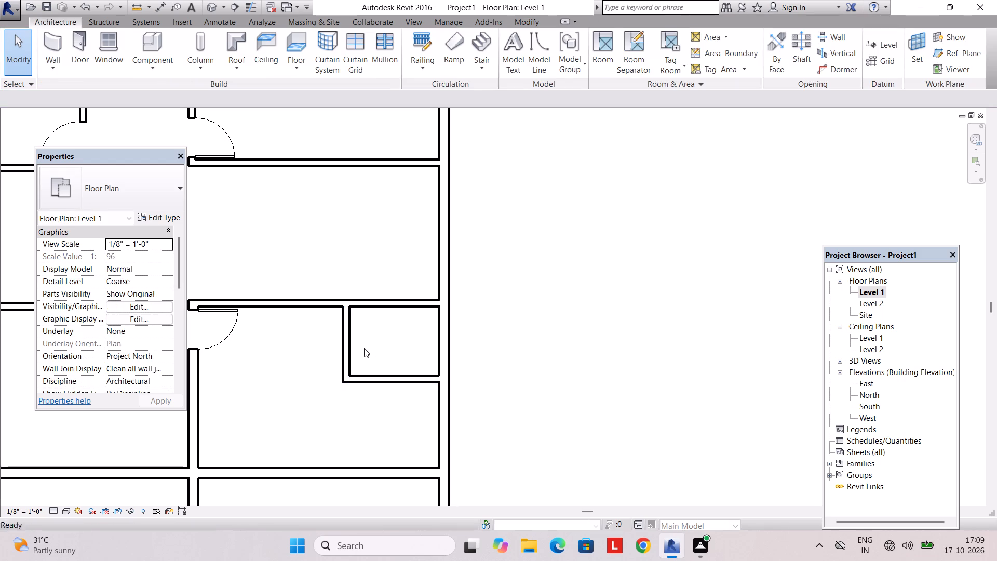
Set the west face of the lower enclosure's west wall 5' from the inner face of the east perimeter wall.
{"action": "left_click", "coordinate": [353, 348]}
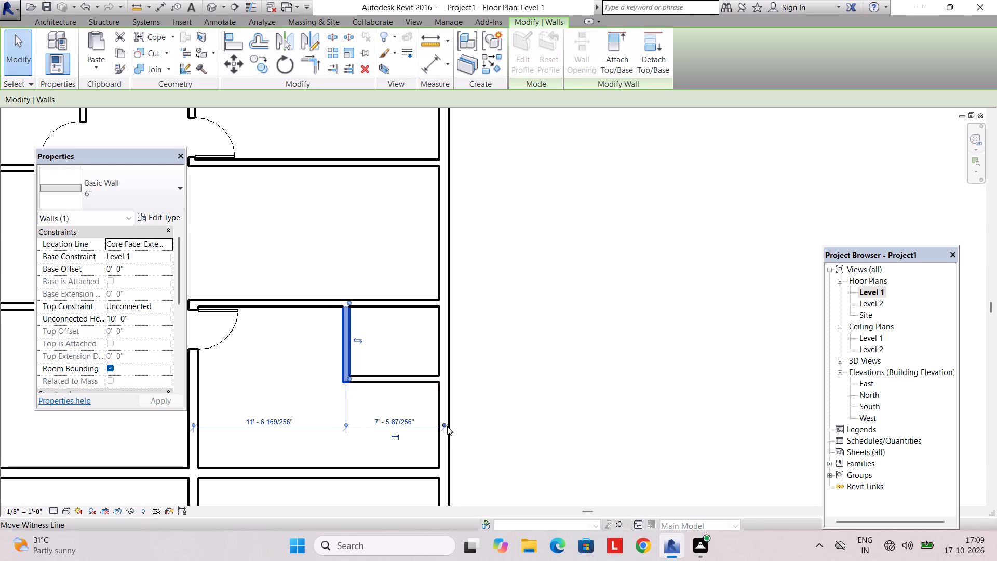
{"action": "left_click", "coordinate": [444, 425]}
{"action": "left_click", "coordinate": [347, 426]}
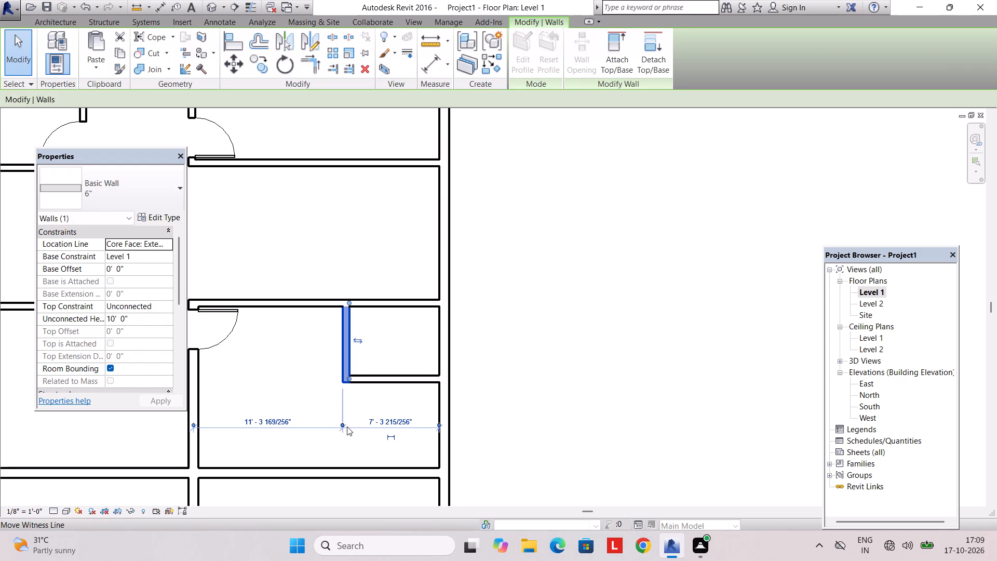
{"action": "left_click", "coordinate": [384, 422]}
{"action": "type", "text": "5'"}
{"action": "key", "text": "Return"}
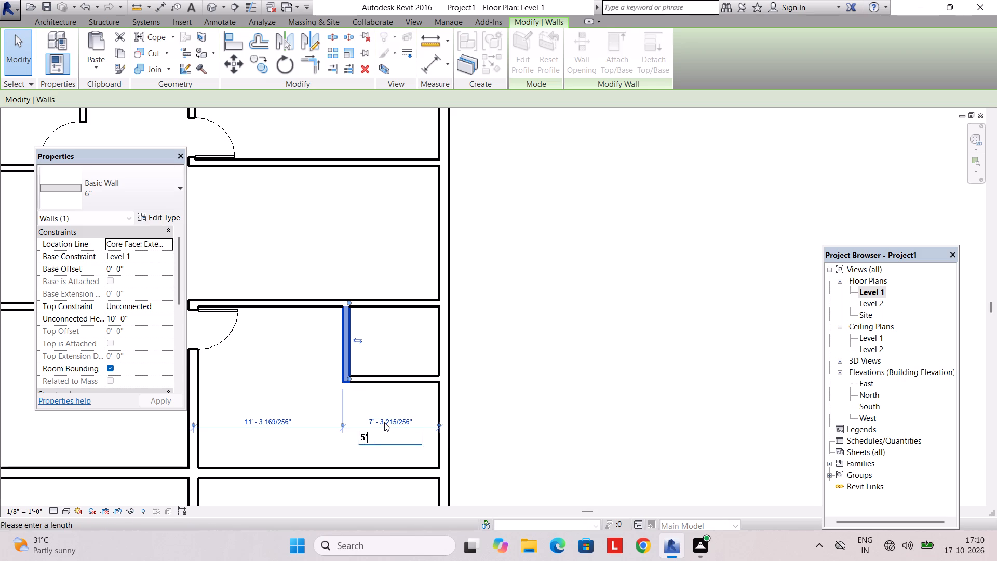
Set the north face of the lower enclosure's south wall 5' from the inner face of the room's north wall.
{"action": "left_click", "coordinate": [401, 383]}
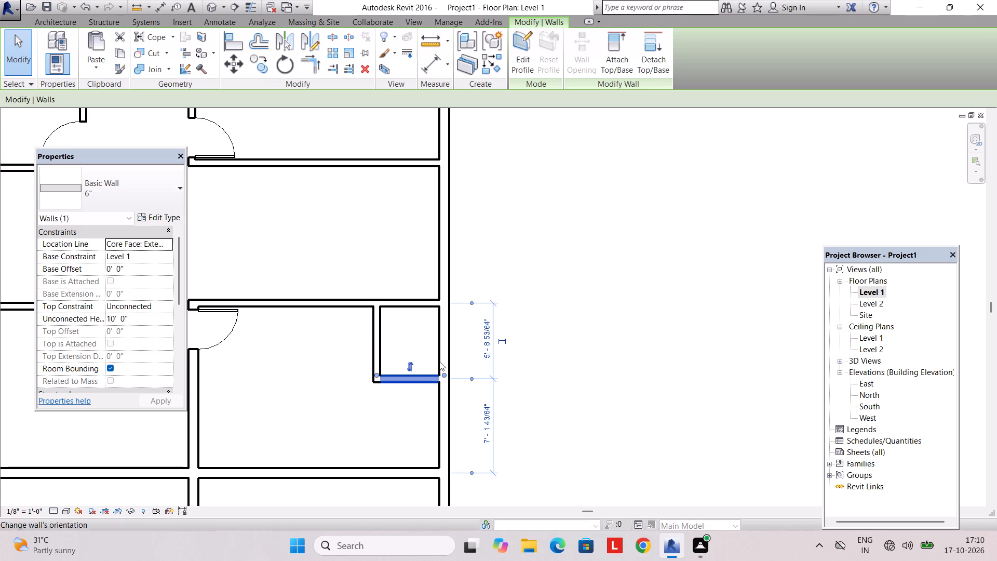
{"action": "left_click", "coordinate": [471, 303]}
{"action": "left_click", "coordinate": [471, 298]}
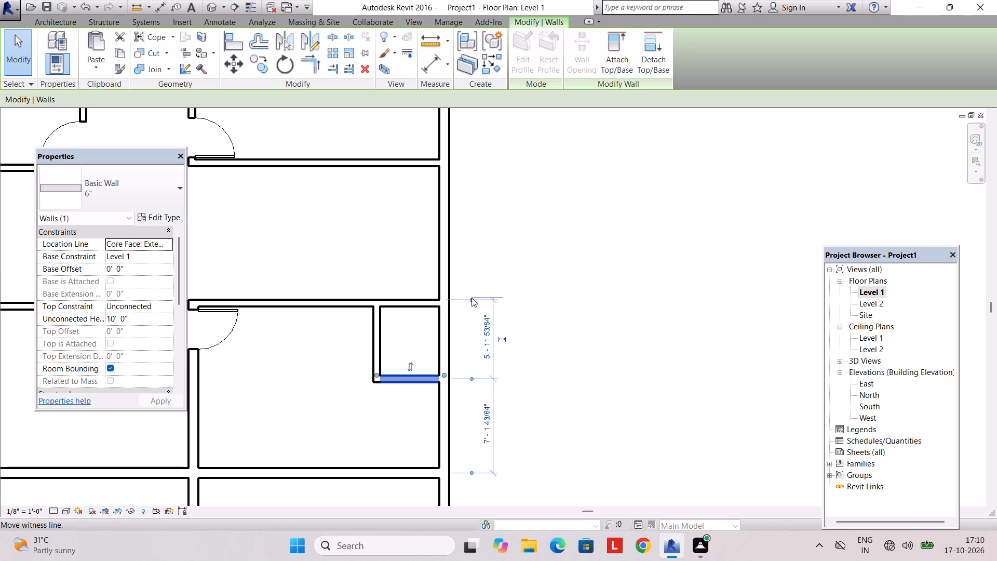
{"action": "left_click", "coordinate": [474, 378]}
{"action": "left_click", "coordinate": [468, 383]}
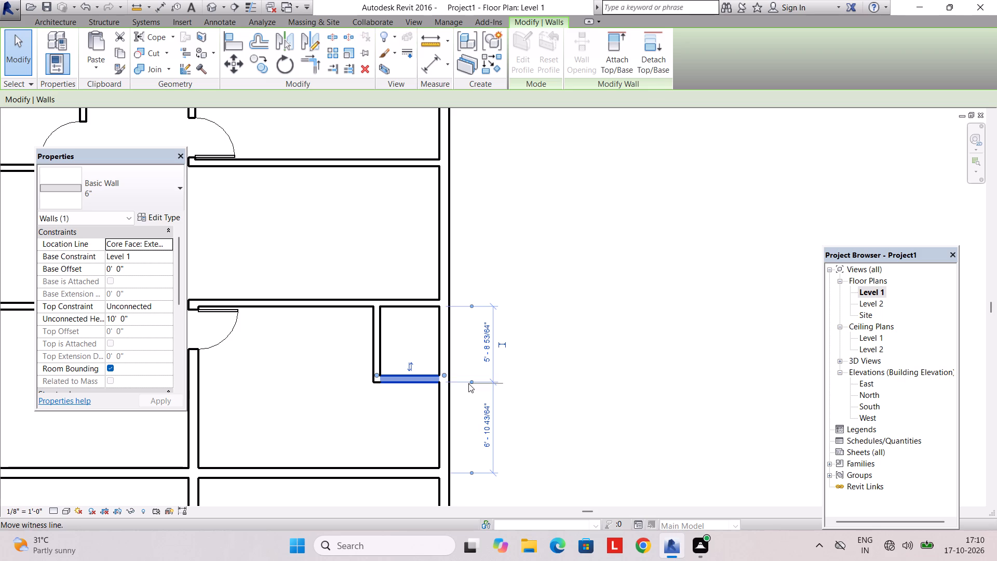
{"action": "left_click", "coordinate": [489, 344]}
{"action": "type", "text": "5'"}
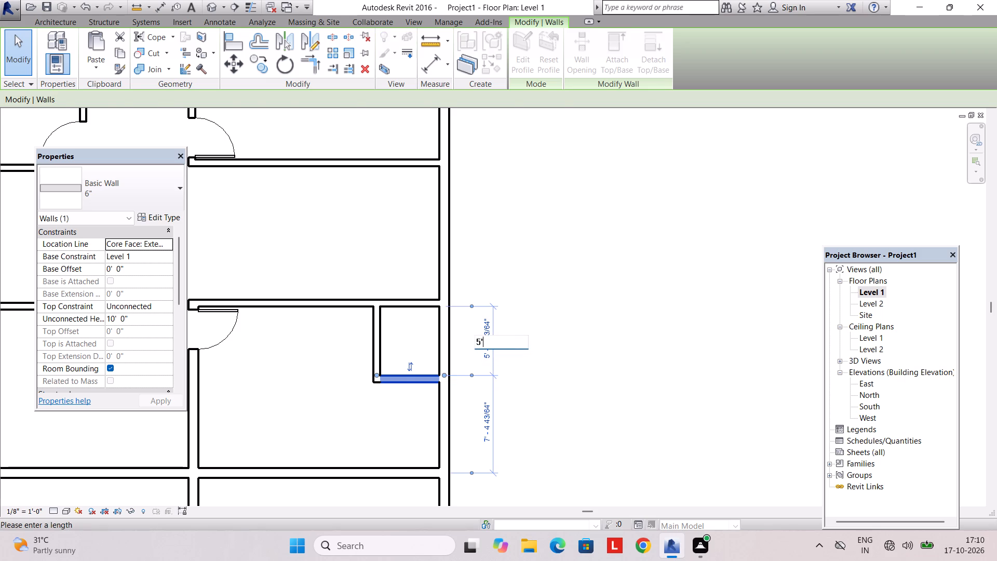
{"action": "key", "text": "Return"}
{"action": "key", "text": "Return"}
{"action": "scroll", "coordinate": [503, 301], "scroll_direction": "down", "scroll_amount": 3}
{"action": "middle_click_drag", "start_coordinate": [519, 317], "coordinate": [548, 325]}
{"action": "key", "text": "Escape"}
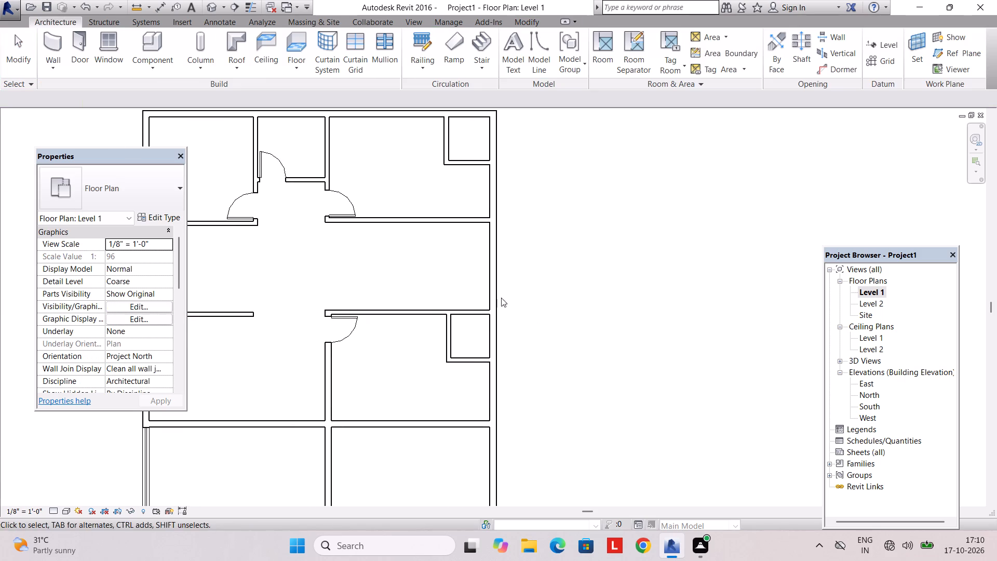
Duplicate the Single-Flush 36" x 84" door type as 25' and set its width to 2.5'.
{"action": "middle_click_drag", "start_coordinate": [403, 266], "coordinate": [425, 335]}
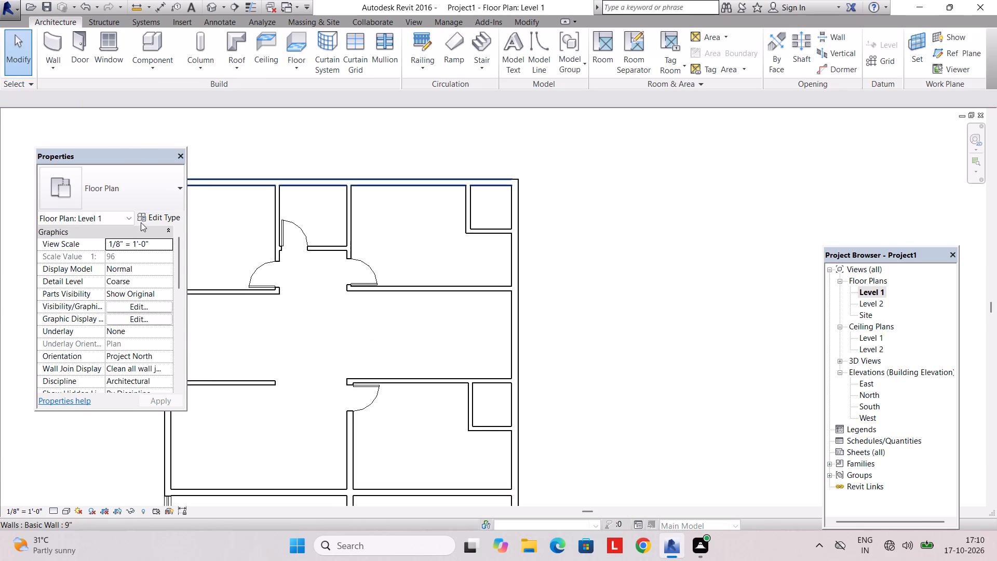
{"action": "left_click", "coordinate": [82, 53]}
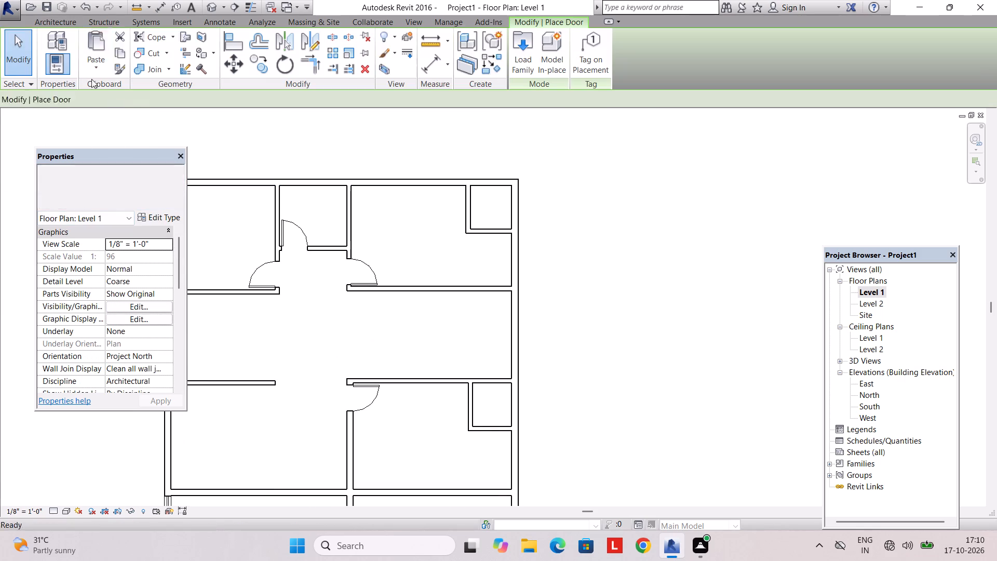
{"action": "left_click", "coordinate": [156, 215]}
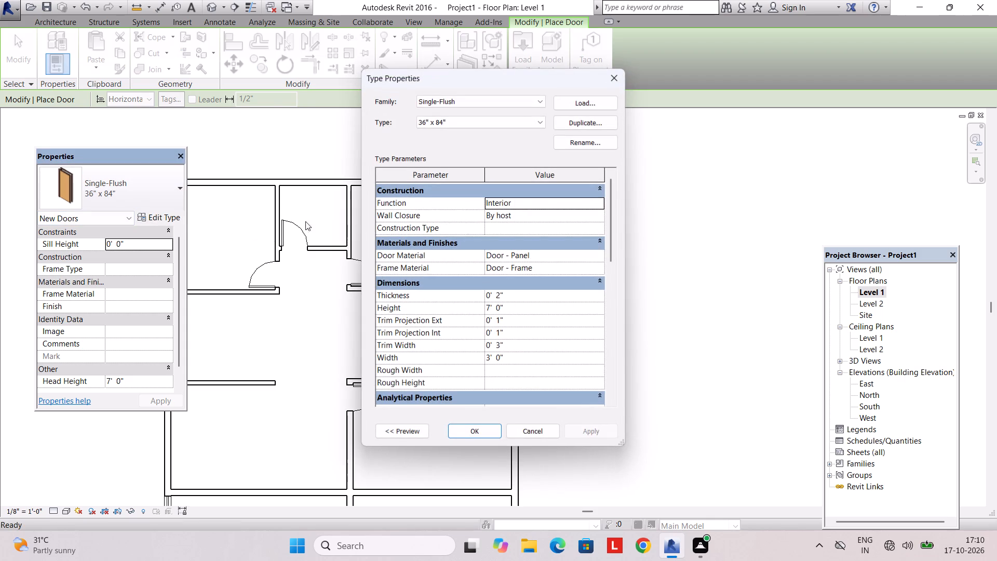
{"action": "left_click", "coordinate": [579, 123]}
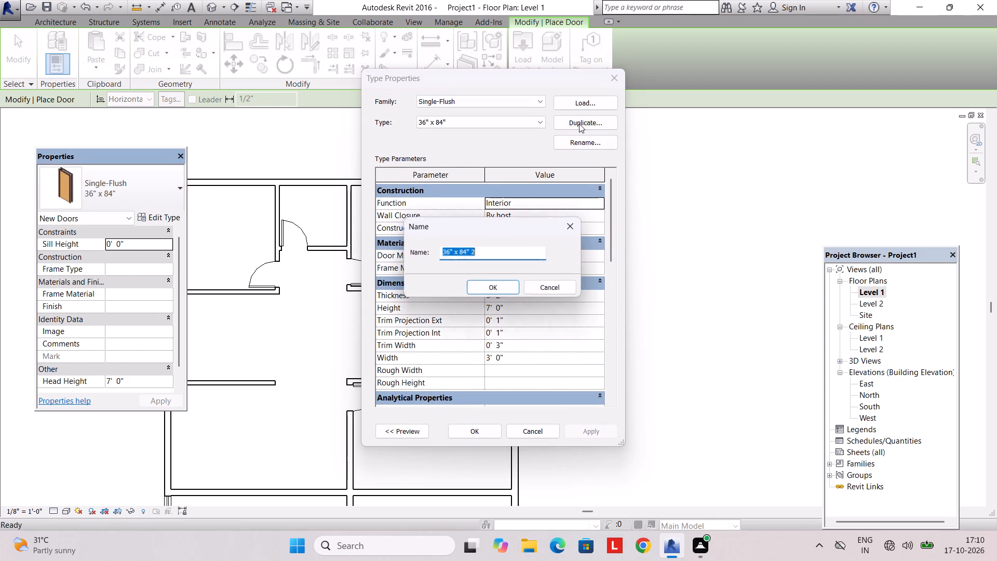
{"action": "type", "text": "2.5'"}
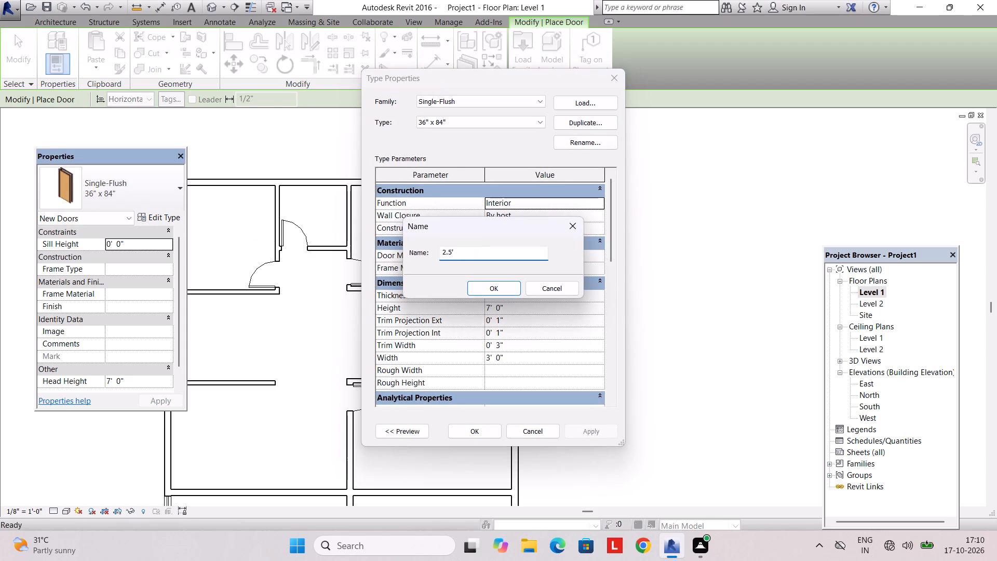
{"action": "key", "text": "BackSpace"}
{"action": "key", "text": "BackSpace"}
{"action": "key", "text": "BackSpace"}
{"action": "type", "text": "5'"}
{"action": "key", "text": "Return"}
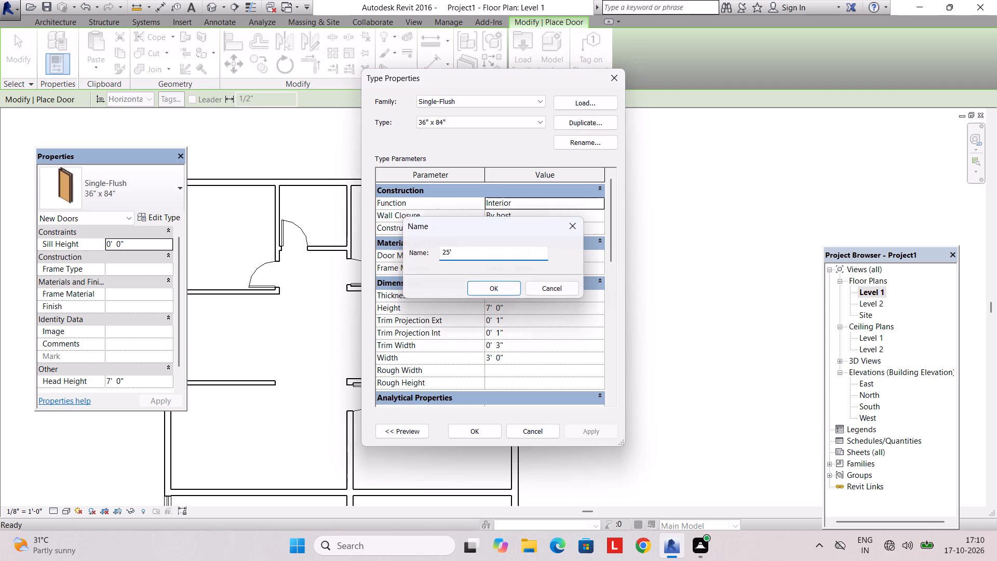
{"action": "left_click", "coordinate": [514, 357]}
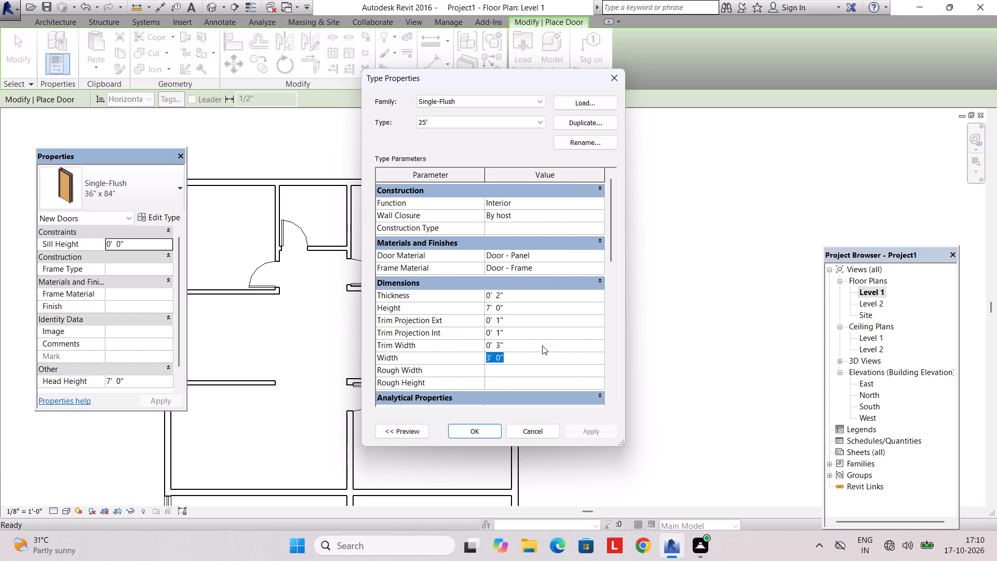
{"action": "type", "text": "2.5'"}
{"action": "key", "text": "Return"}
{"action": "left_click", "coordinate": [469, 426]}
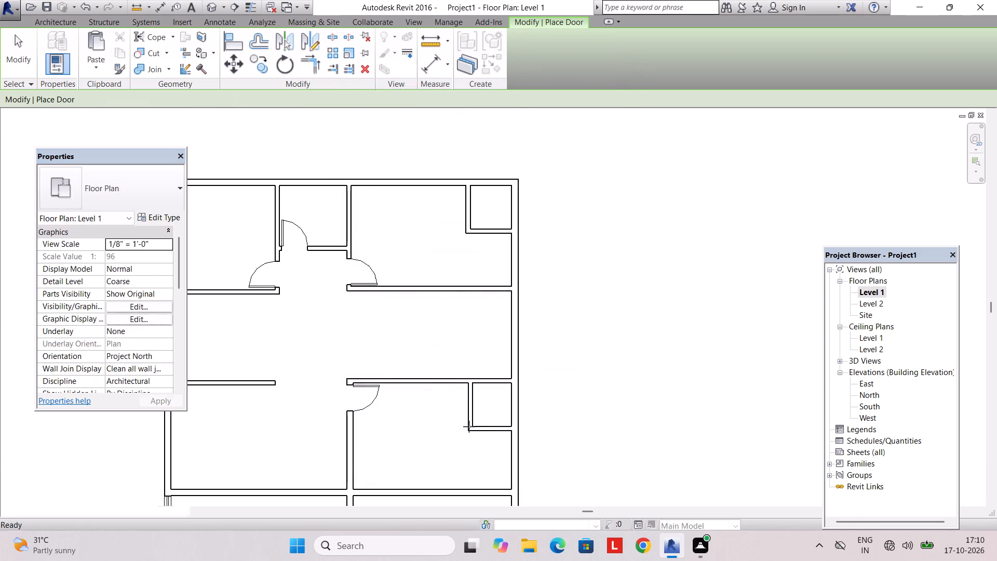
Place a 25' Single-Flush door in the upper enclosure's south wall, swinging inward, centred about 1'-10" from the west wall's centreline.
{"action": "scroll", "coordinate": [462, 224], "scroll_direction": "up", "scroll_amount": 3}
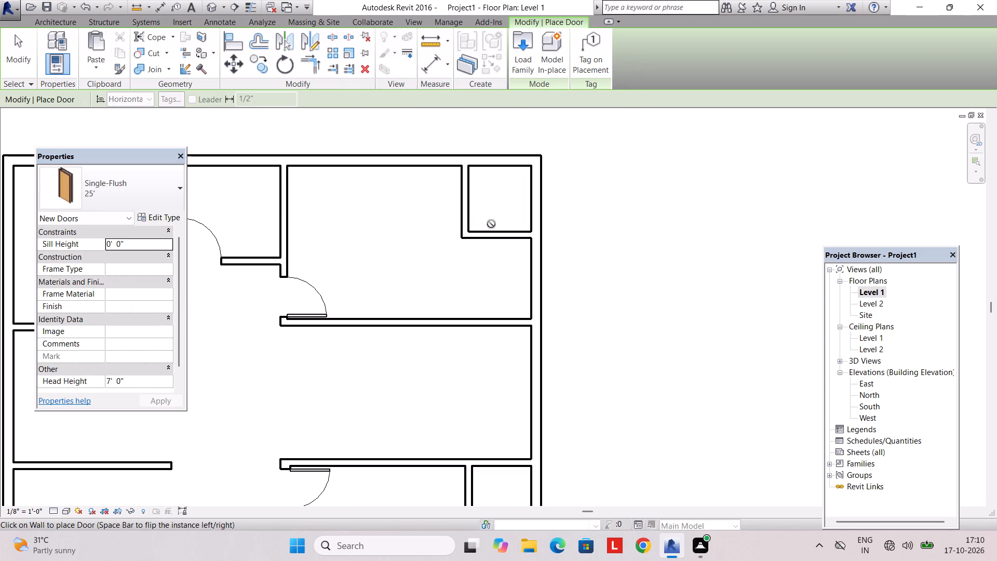
{"action": "key", "text": "space"}
{"action": "scroll", "coordinate": [489, 229], "scroll_direction": "up", "scroll_amount": 3}
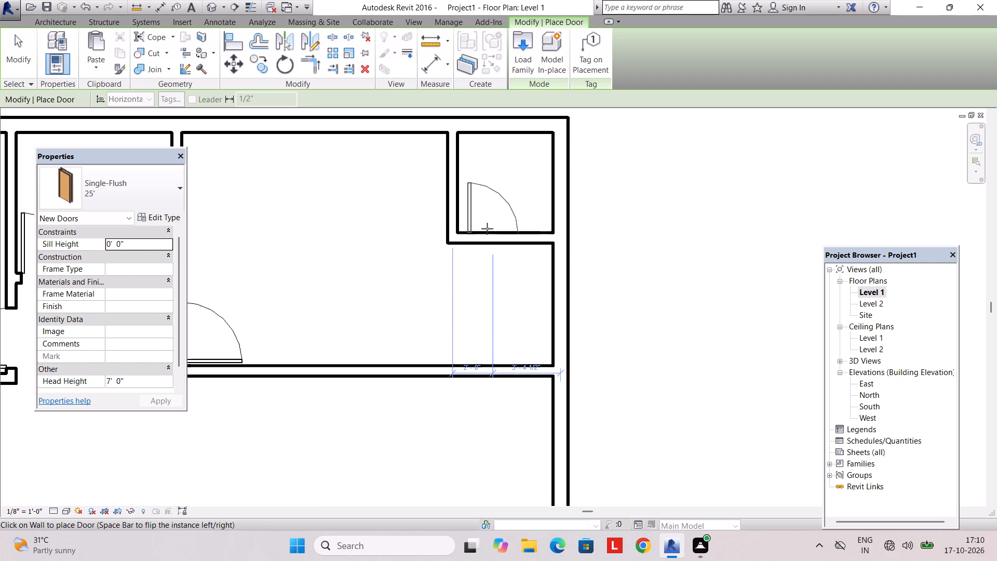
{"action": "scroll", "coordinate": [487, 228], "scroll_direction": "up", "scroll_amount": 3}
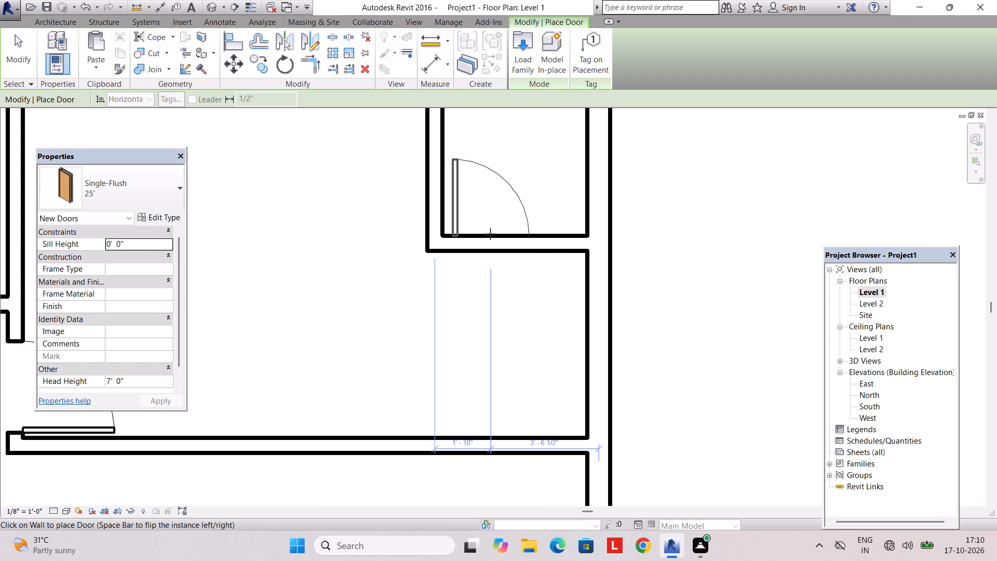
{"action": "left_click", "coordinate": [489, 234]}
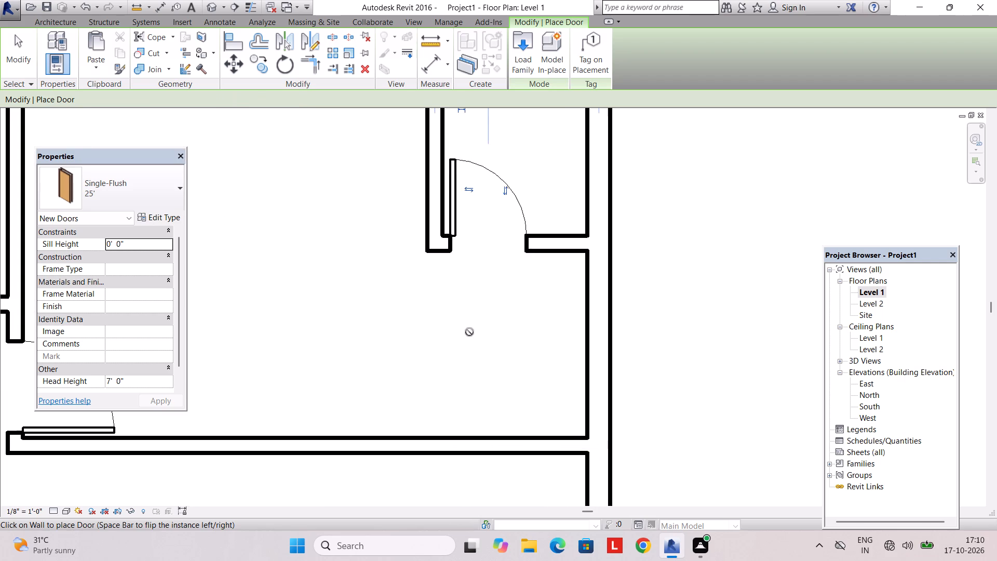
Place a 25' Single-Flush door in the lower enclosure's south wall, swinging inward, centred about 1'-9" from the west wall's centreline.
{"action": "scroll", "coordinate": [469, 332], "scroll_direction": "down", "scroll_amount": 4}
{"action": "middle_click_drag", "start_coordinate": [465, 345], "coordinate": [439, 225]}
{"action": "middle_click_drag", "start_coordinate": [449, 343], "coordinate": [433, 118]}
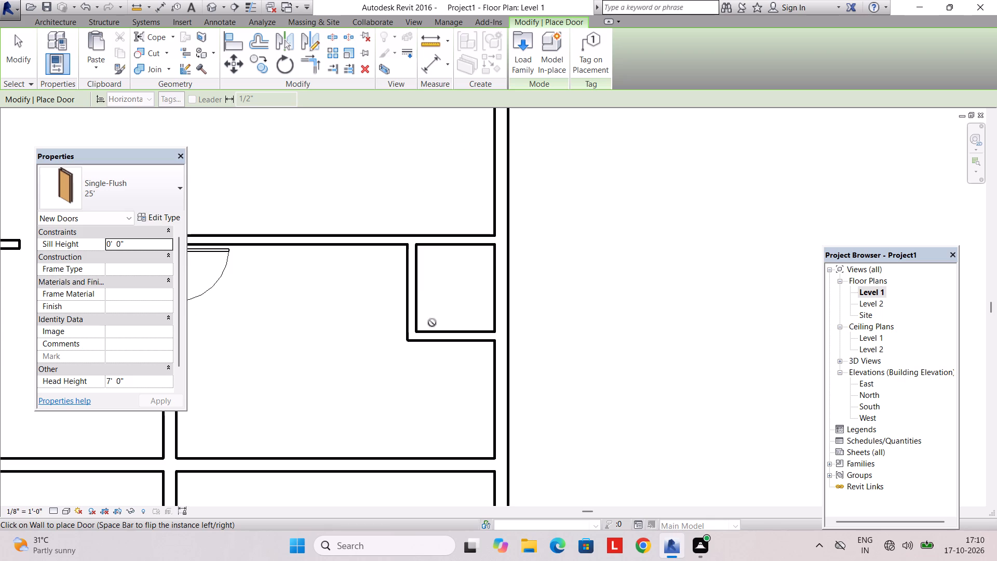
{"action": "scroll", "coordinate": [439, 333], "scroll_direction": "up", "scroll_amount": 2}
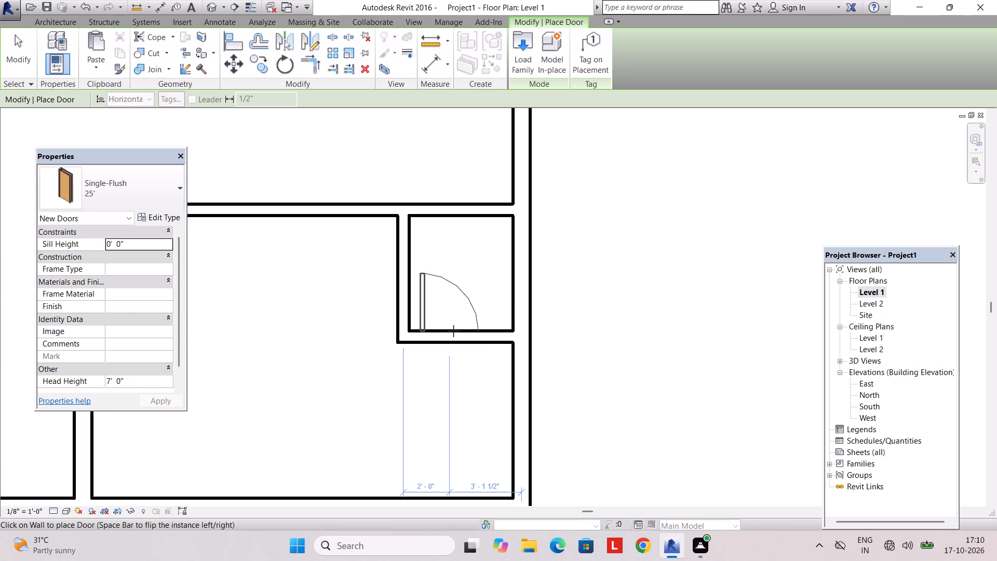
{"action": "scroll", "coordinate": [447, 331], "scroll_direction": "up", "scroll_amount": 5}
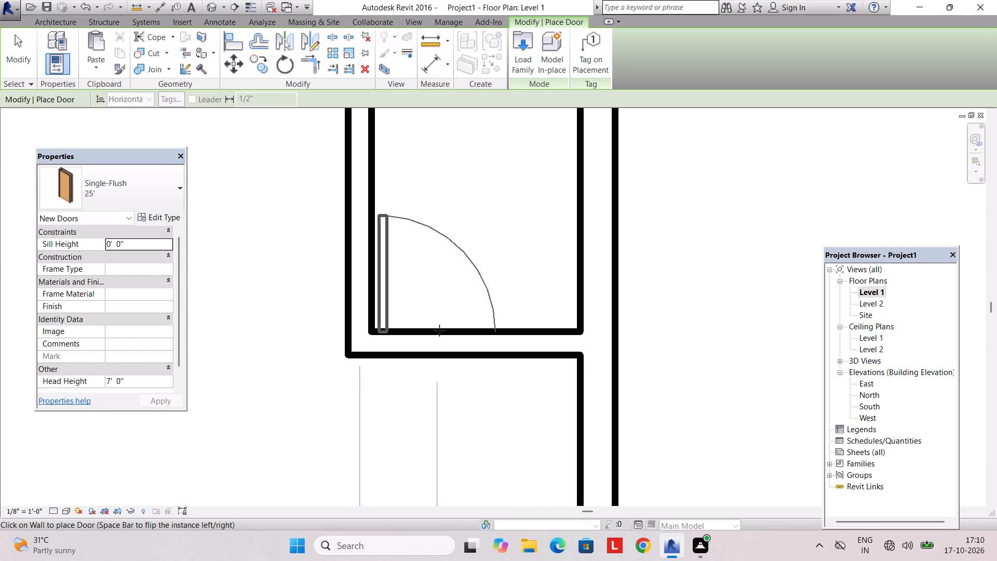
{"action": "left_click", "coordinate": [439, 330]}
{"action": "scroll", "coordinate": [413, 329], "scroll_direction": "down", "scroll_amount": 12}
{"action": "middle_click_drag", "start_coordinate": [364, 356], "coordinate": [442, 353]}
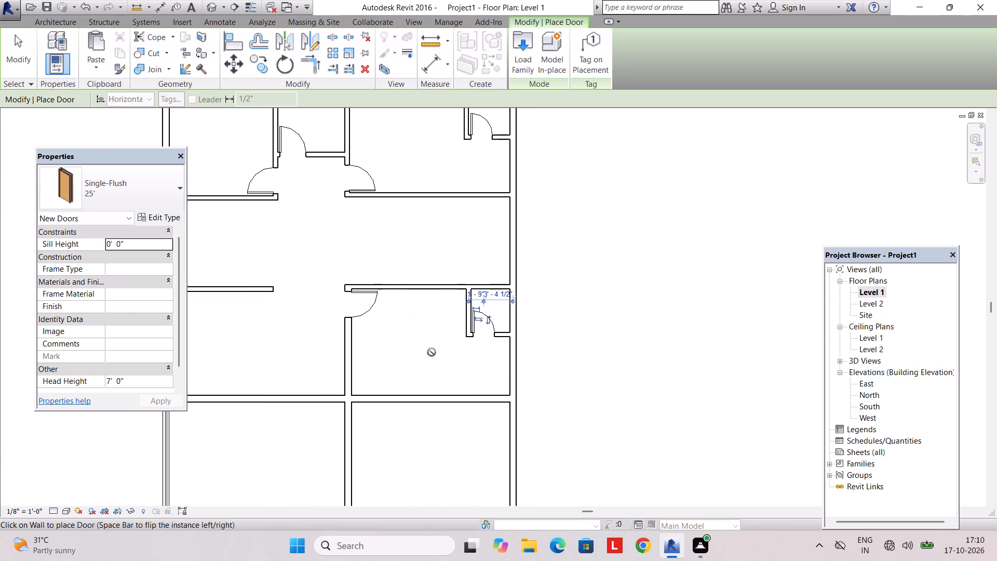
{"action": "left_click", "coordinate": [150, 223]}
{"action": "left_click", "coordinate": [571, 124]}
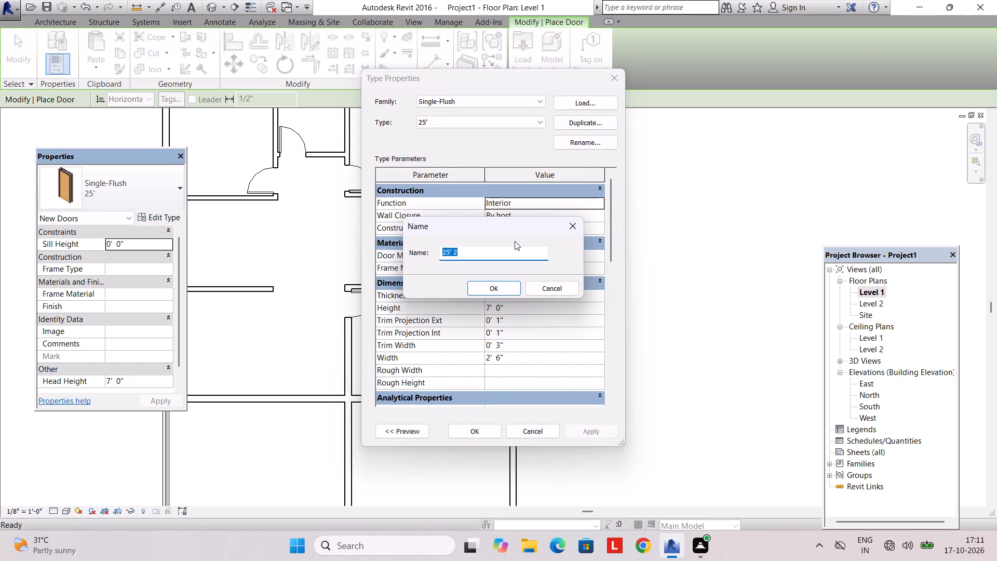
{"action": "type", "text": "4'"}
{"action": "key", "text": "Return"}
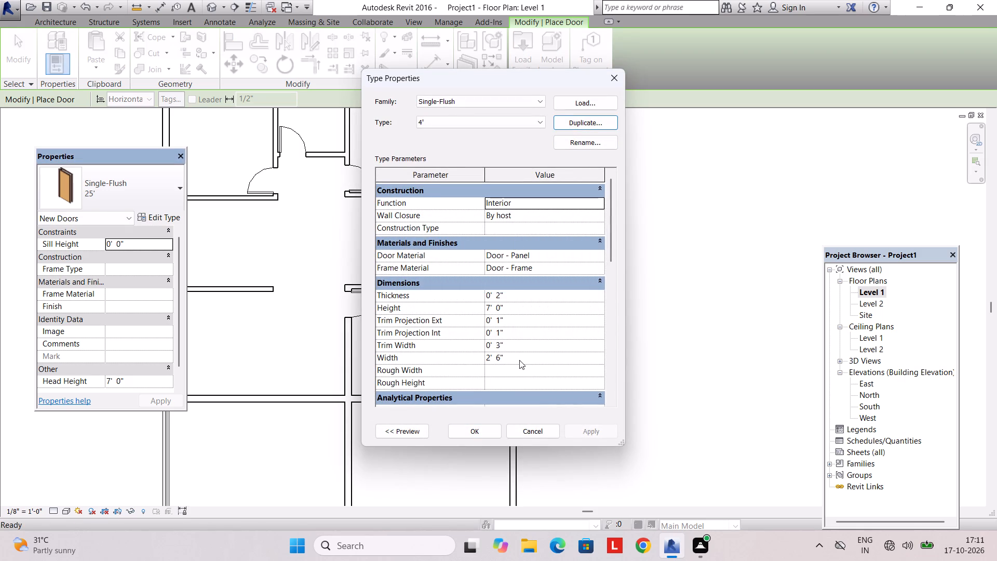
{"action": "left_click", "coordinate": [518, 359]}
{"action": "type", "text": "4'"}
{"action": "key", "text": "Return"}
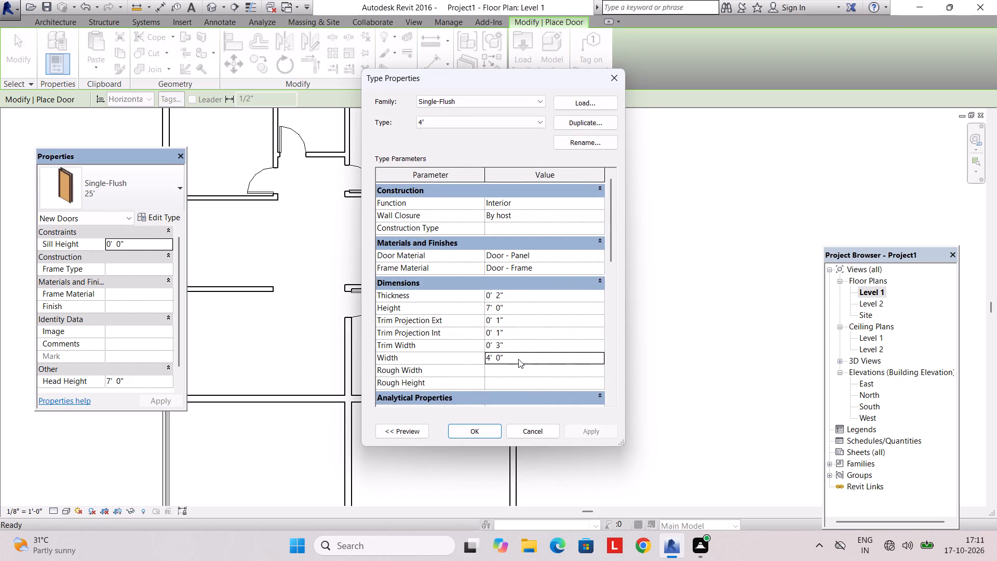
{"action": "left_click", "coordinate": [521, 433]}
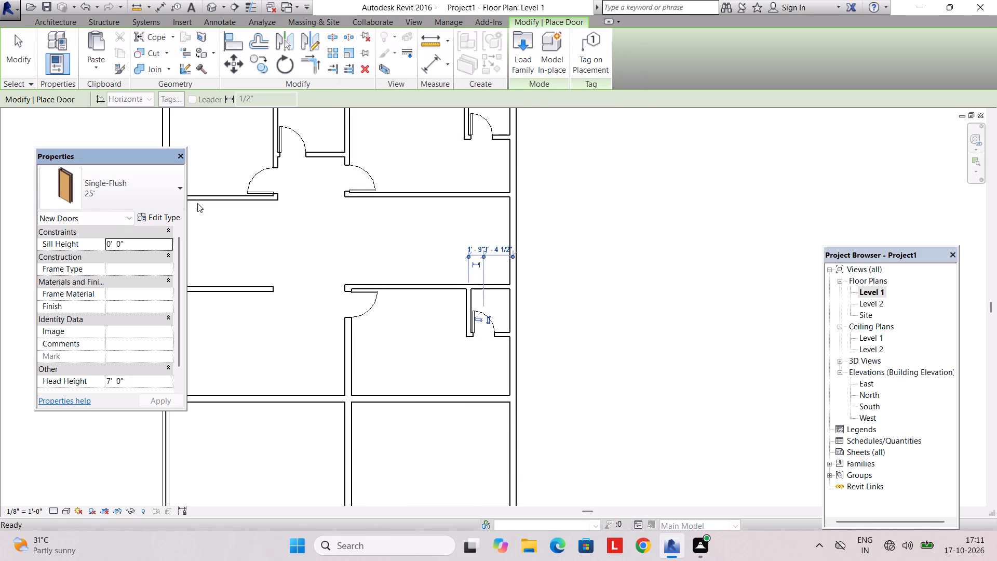
Choose the Door-Exterior-Single-Entry-Half Flat Glass family from the US Imperial library's Doors > Residential folder for loading.
{"action": "left_click", "coordinate": [520, 55]}
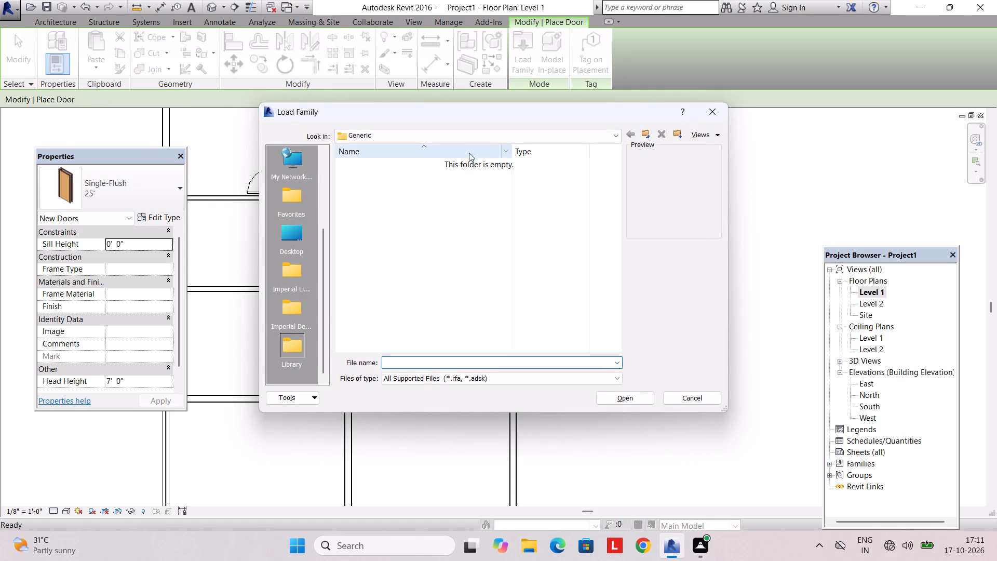
{"action": "left_click", "coordinate": [480, 140]}
{"action": "left_click", "coordinate": [443, 211]}
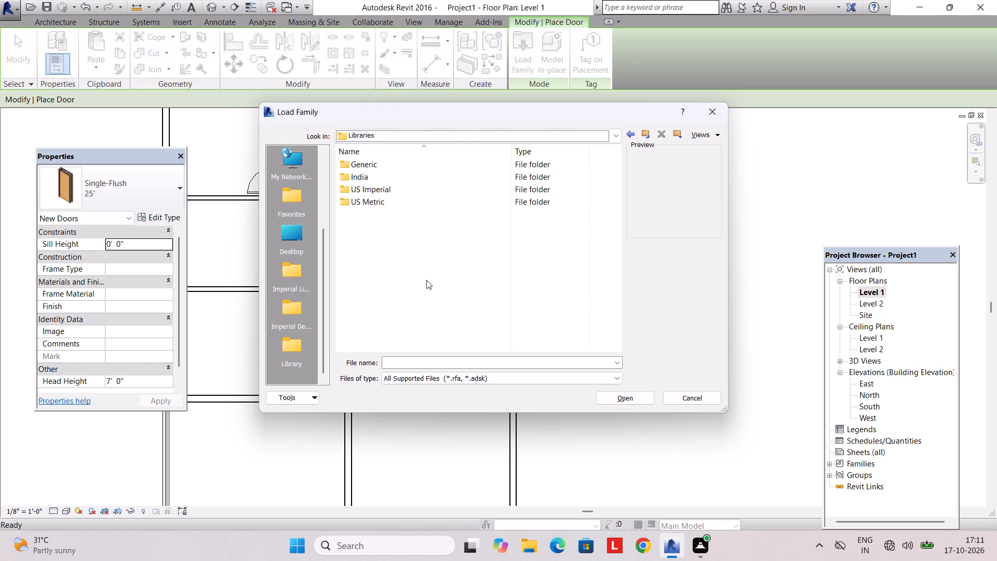
{"action": "double_click", "coordinate": [424, 189]}
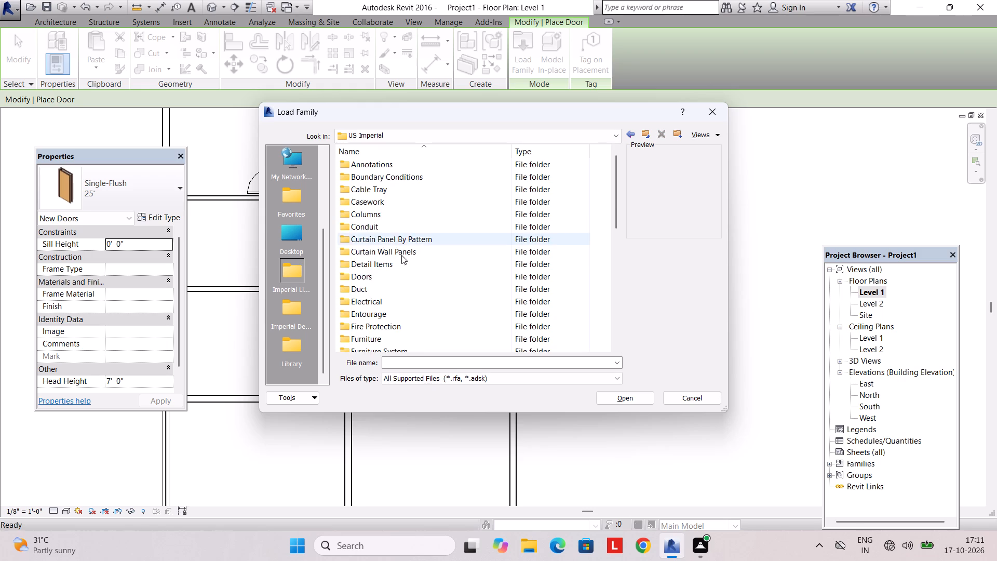
{"action": "scroll", "coordinate": [399, 272], "scroll_direction": "down", "scroll_amount": 3}
{"action": "scroll", "coordinate": [381, 250], "scroll_direction": "up", "scroll_amount": 1}
{"action": "double_click", "coordinate": [380, 207]}
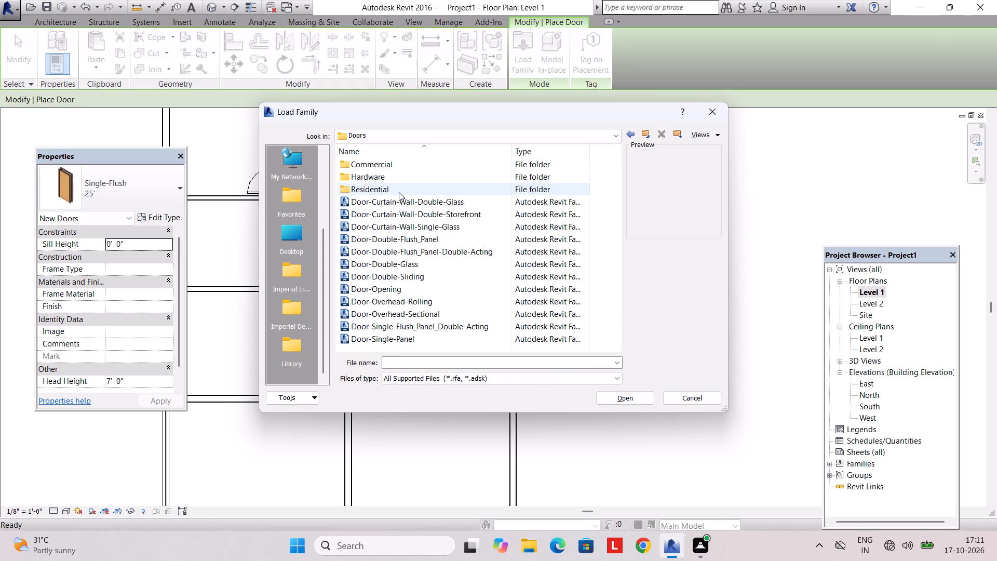
{"action": "double_click", "coordinate": [399, 191]}
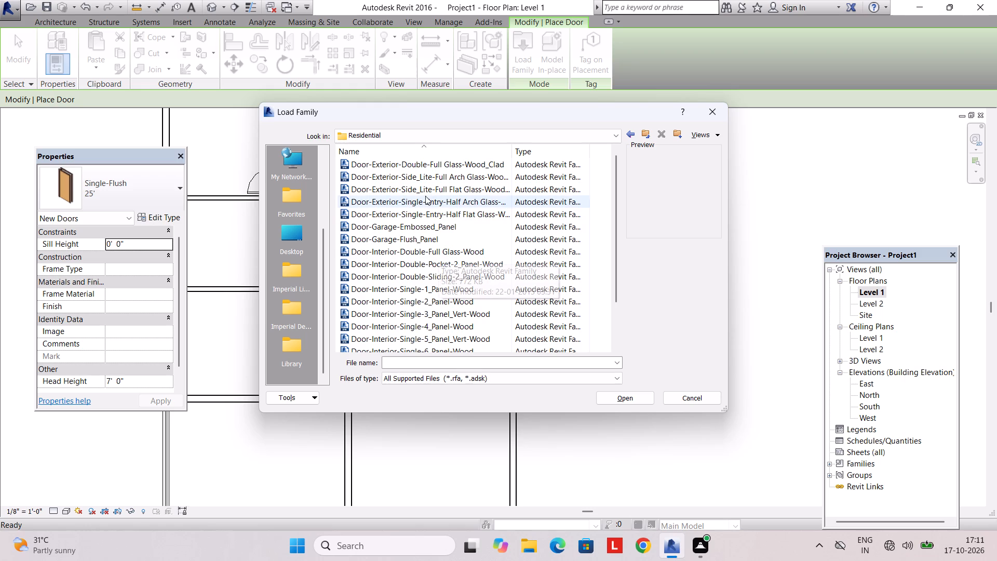
{"action": "left_click", "coordinate": [432, 179]}
{"action": "left_click", "coordinate": [429, 163]}
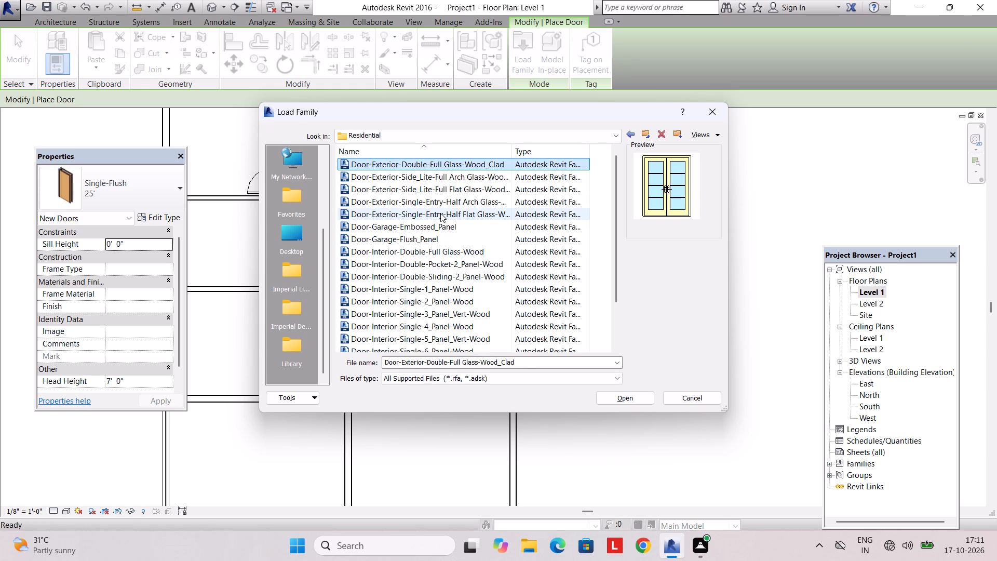
{"action": "left_click", "coordinate": [440, 213]}
{"action": "left_click", "coordinate": [619, 397]}
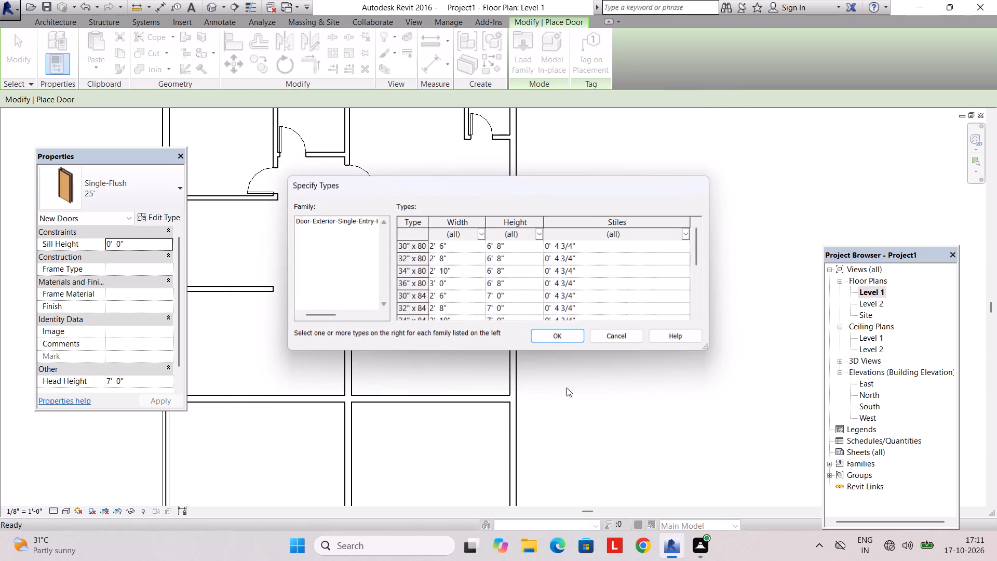
Load the half flat glass entry door family with its 36" x 84" type.
{"action": "scroll", "coordinate": [504, 287], "scroll_direction": "down", "scroll_amount": 2}
{"action": "scroll", "coordinate": [462, 307], "scroll_direction": "down", "scroll_amount": 2}
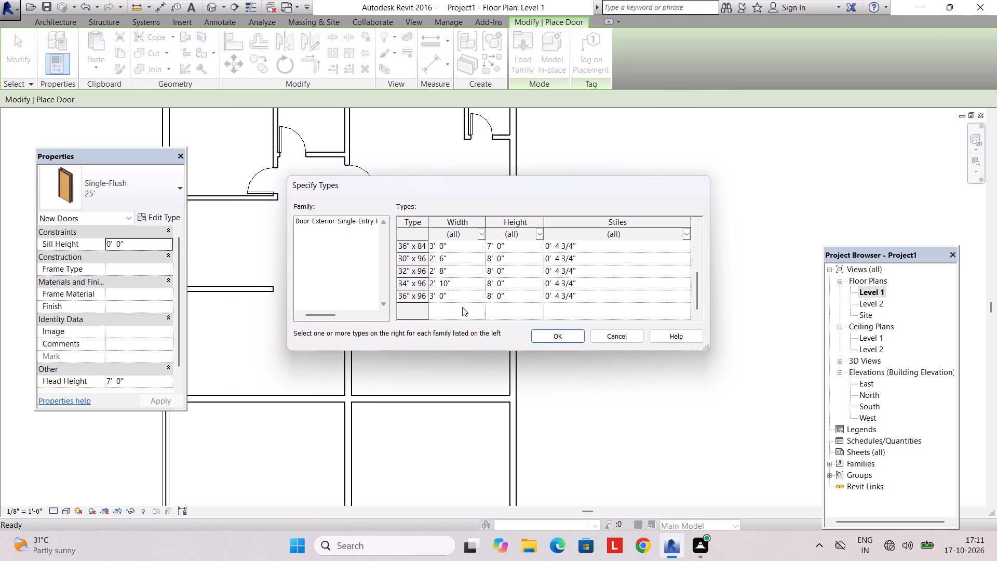
{"action": "scroll", "coordinate": [462, 307], "scroll_direction": "up", "scroll_amount": 5}
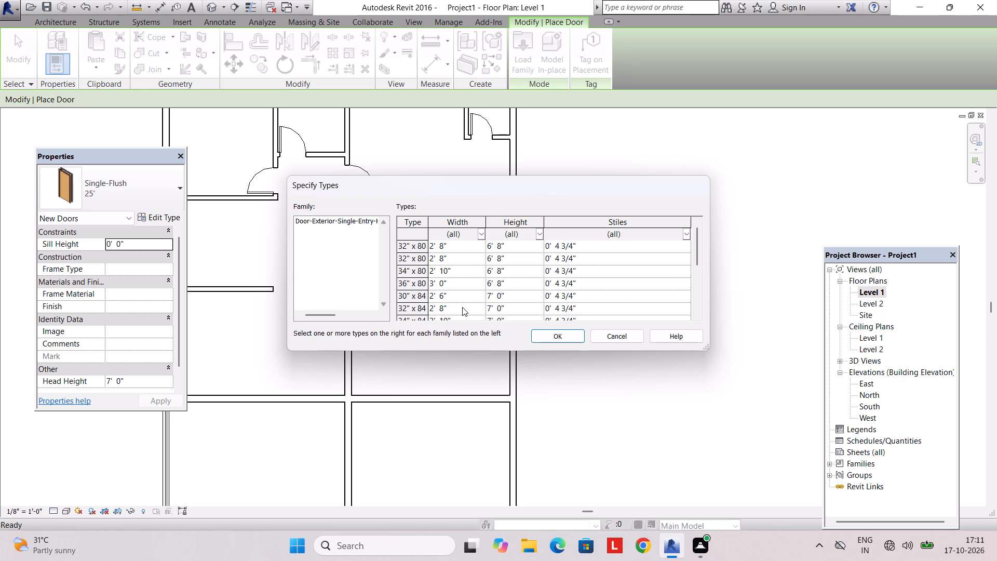
{"action": "scroll", "coordinate": [462, 307], "scroll_direction": "down", "scroll_amount": 2}
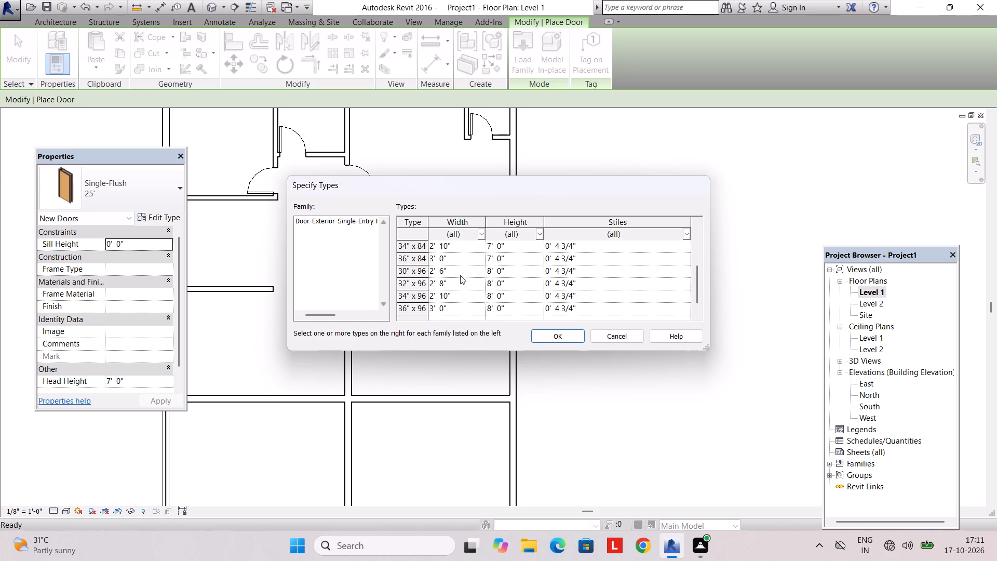
{"action": "left_click", "coordinate": [454, 263]}
{"action": "left_click", "coordinate": [568, 335]}
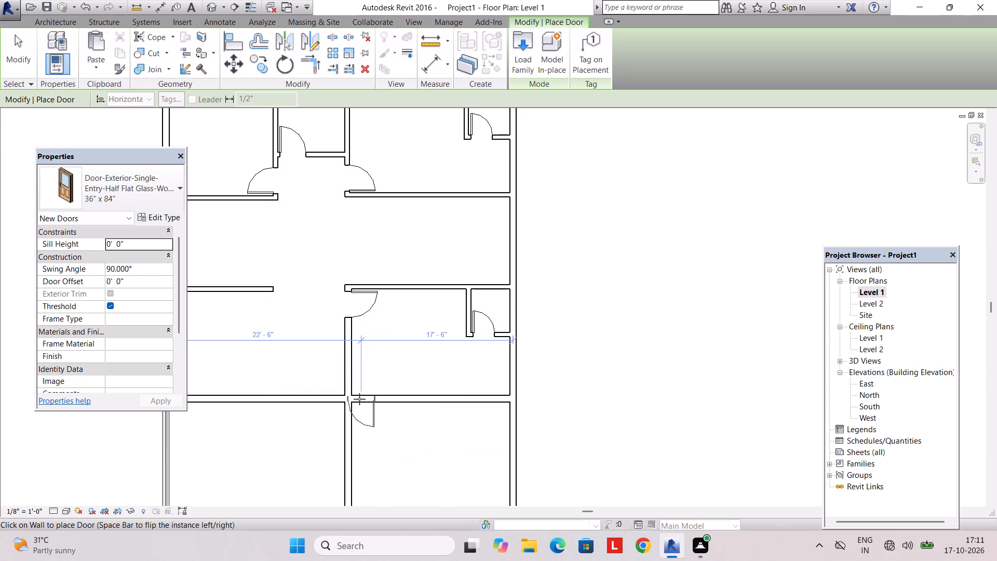
Place the 36" x 84" entry door in the north-south wall below the lower east room, centred about 2' south of the east-west wall.
{"action": "scroll", "coordinate": [353, 411], "scroll_direction": "up", "scroll_amount": 2}
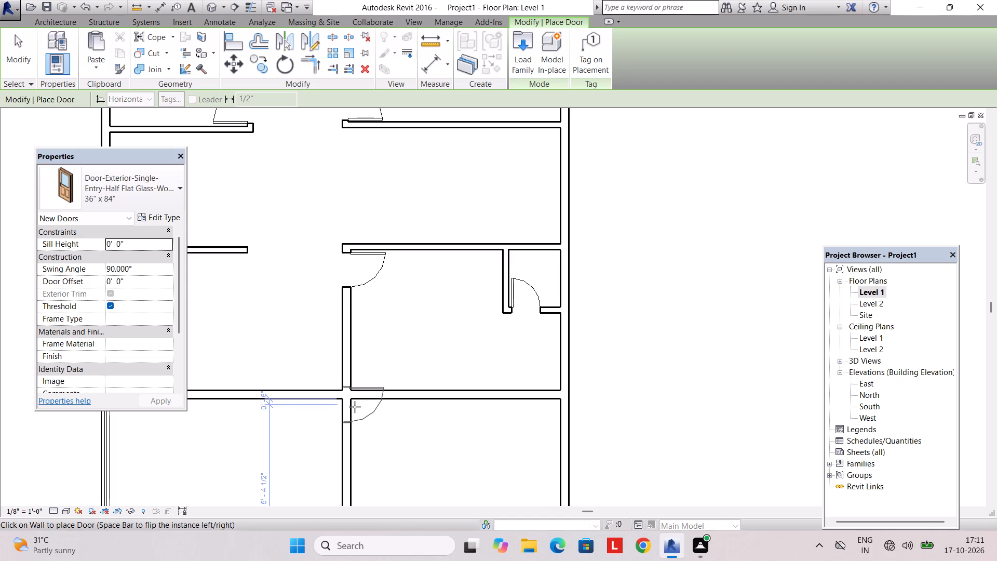
{"action": "scroll", "coordinate": [361, 416], "scroll_direction": "up", "scroll_amount": 3}
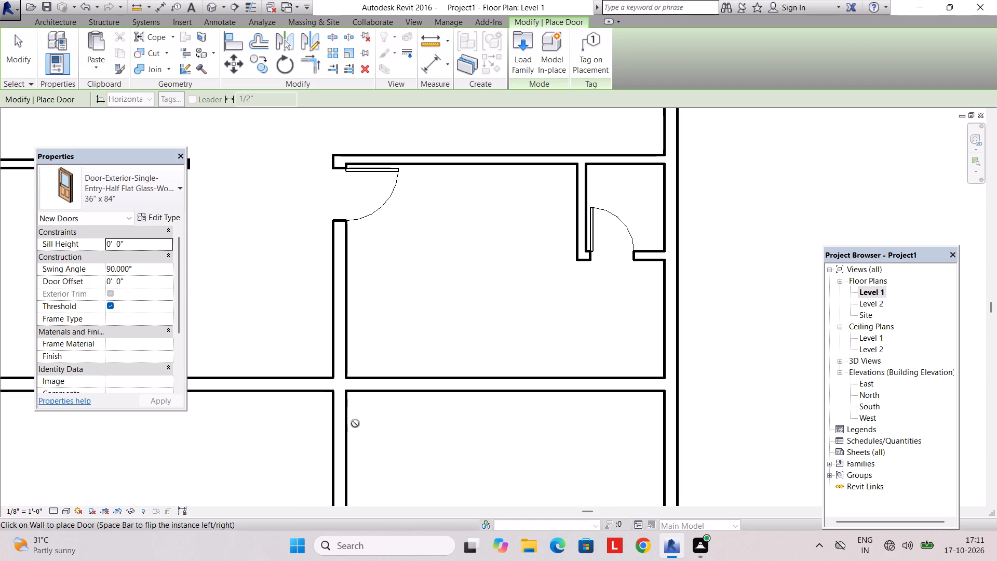
{"action": "left_click", "coordinate": [352, 423]}
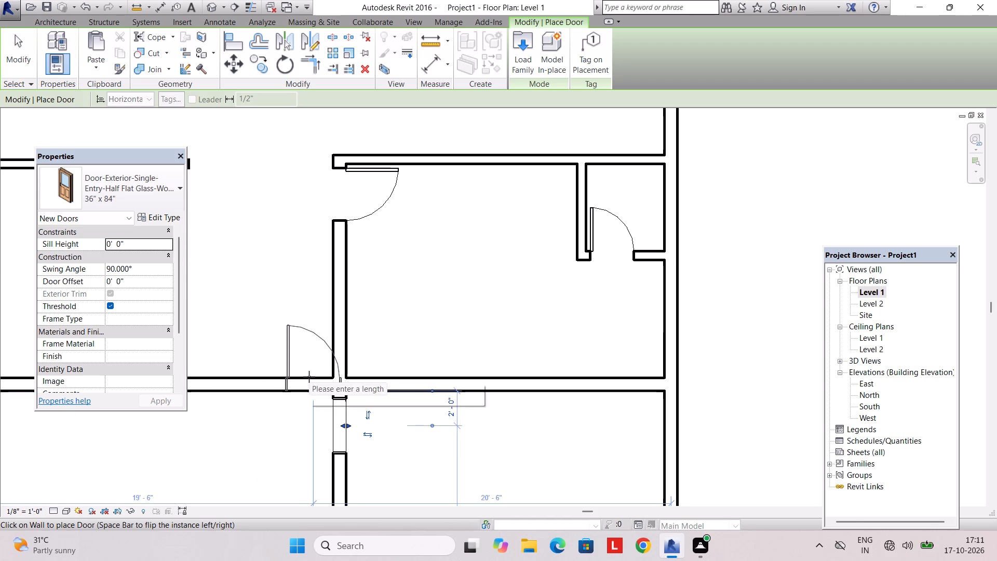
{"action": "key", "text": "space"}
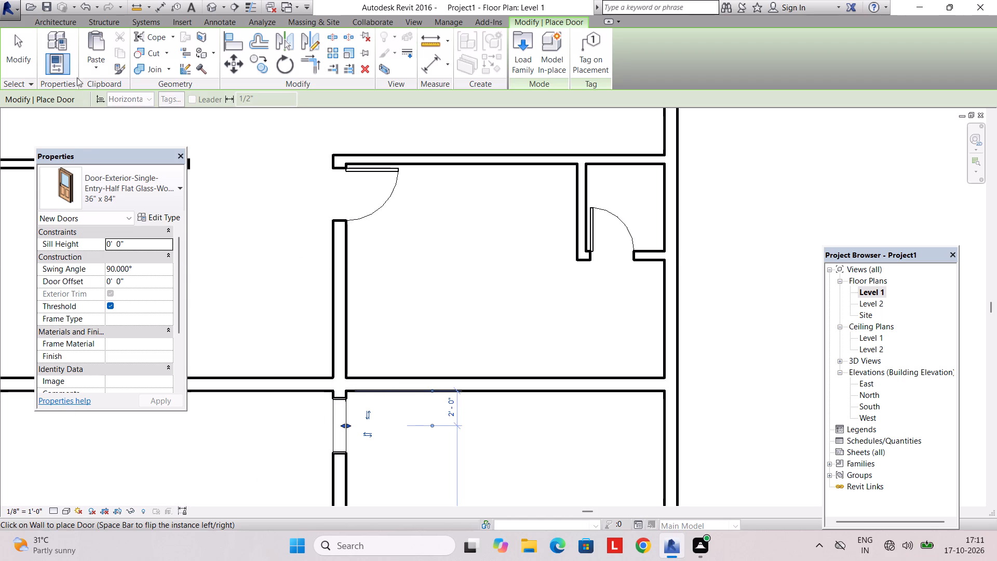
Duplicate the 36" x 84" entry door type as 4' and set its width to 4'.
{"action": "left_click", "coordinate": [149, 217]}
{"action": "left_click", "coordinate": [588, 128]}
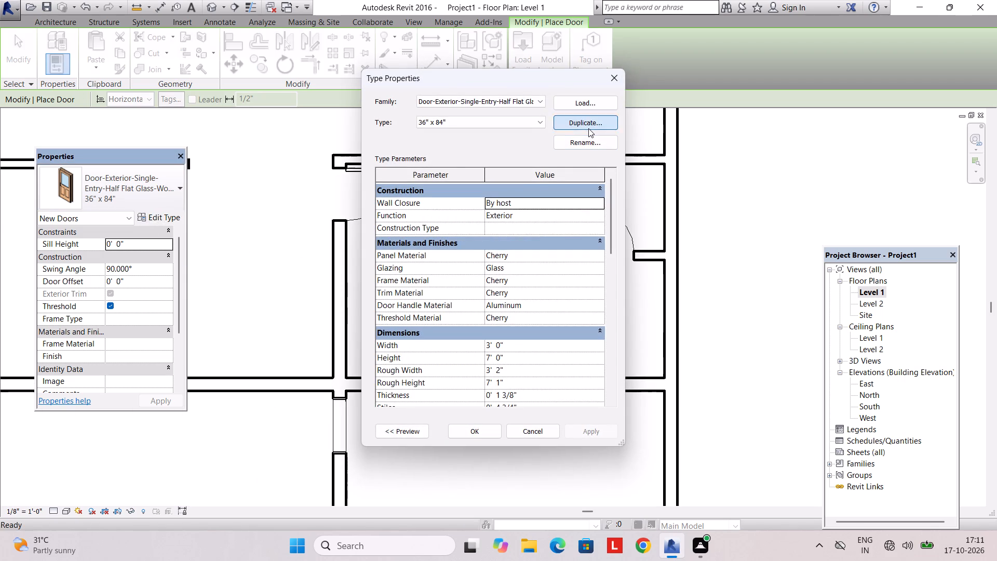
{"action": "type", "text": "4'"}
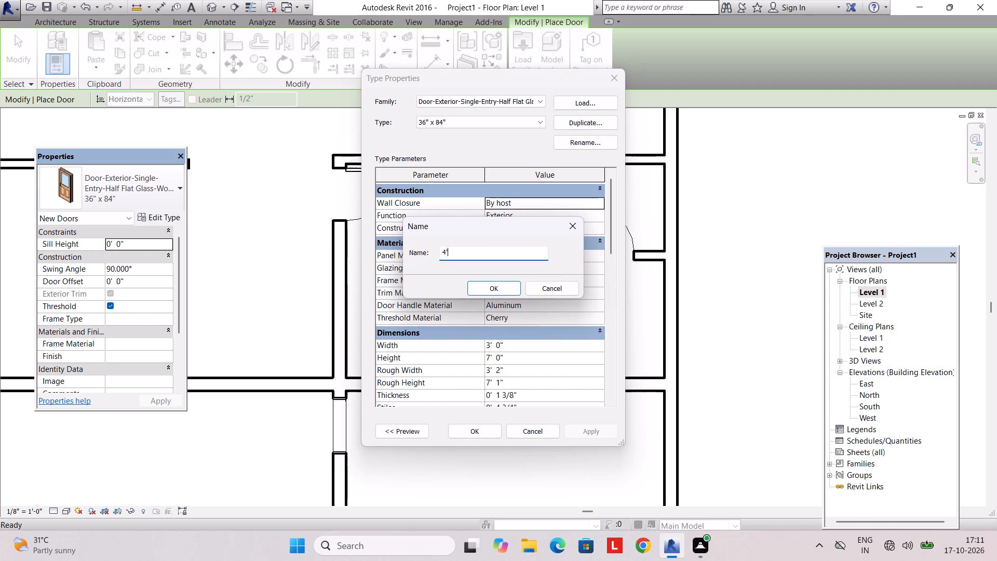
{"action": "key", "text": "Return"}
{"action": "left_click", "coordinate": [506, 345]}
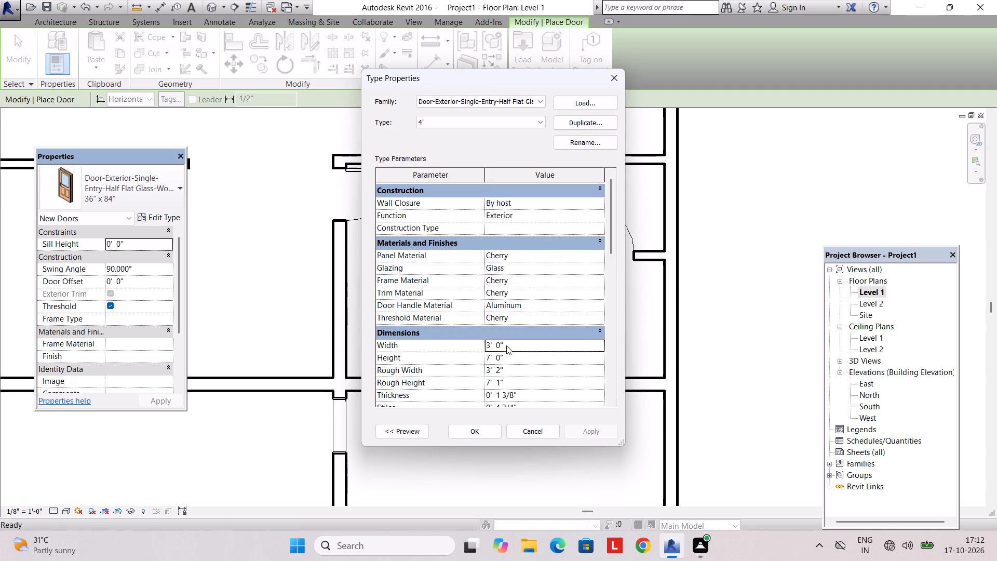
{"action": "left_click_drag", "start_coordinate": [505, 345], "coordinate": [460, 348]}
{"action": "type", "text": "4'"}
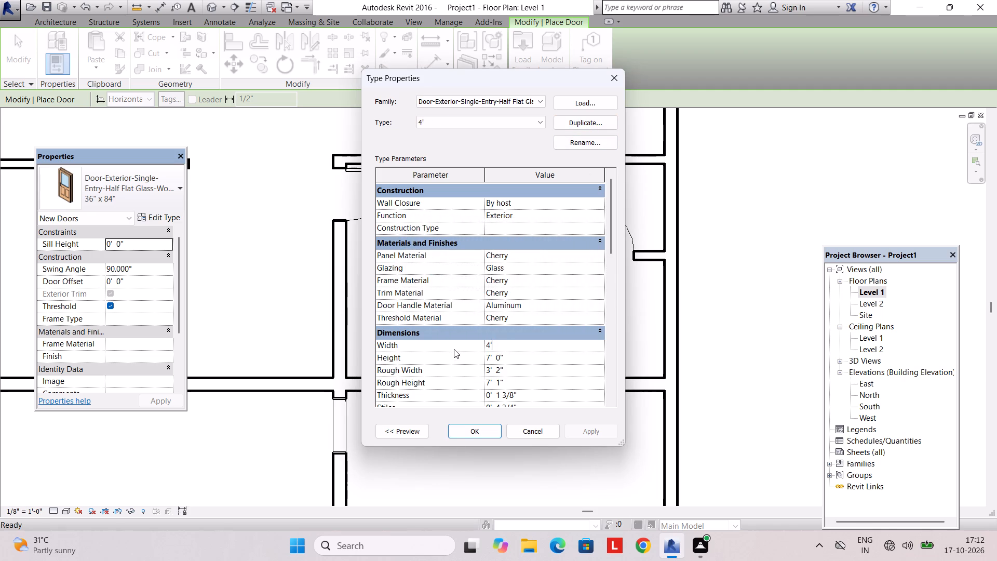
{"action": "key", "text": "Return"}
{"action": "left_click", "coordinate": [488, 429]}
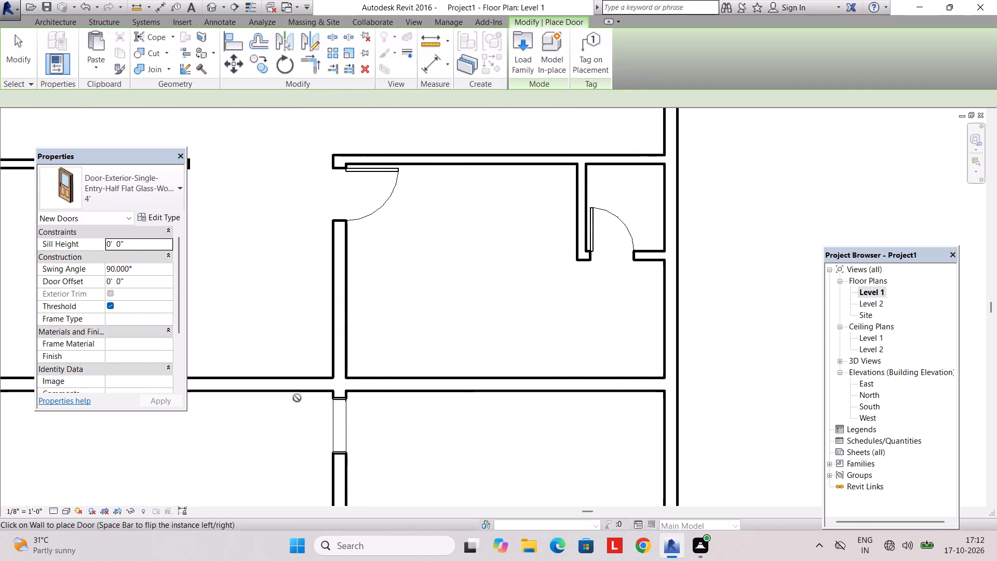
Place the 4' entry door in the east-west wall just west of the north-south wall junction, swinging north with its hinge on the east.
{"action": "key", "text": "space"}
{"action": "scroll", "coordinate": [290, 378], "scroll_direction": "up", "scroll_amount": 2}
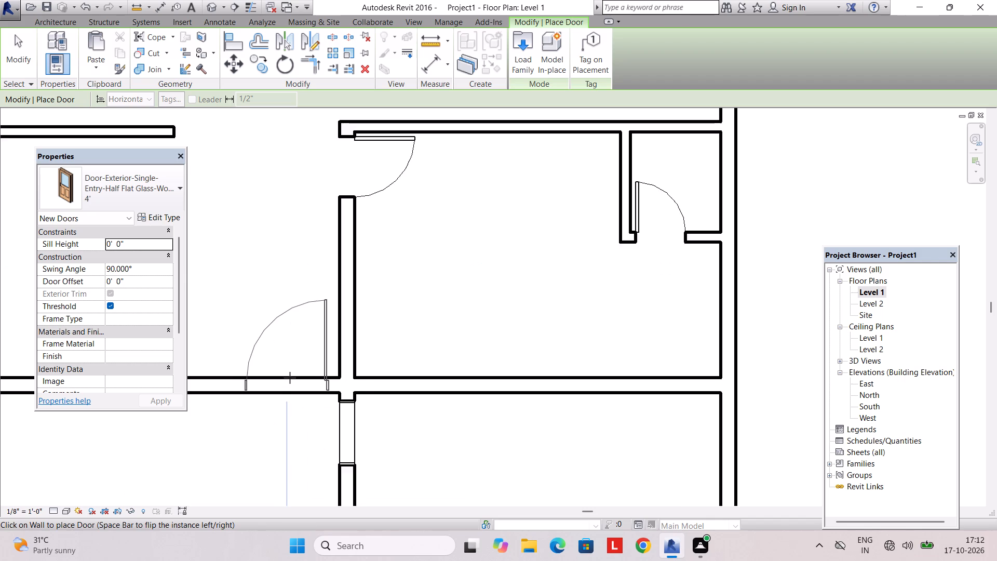
{"action": "scroll", "coordinate": [303, 376], "scroll_direction": "up", "scroll_amount": 4}
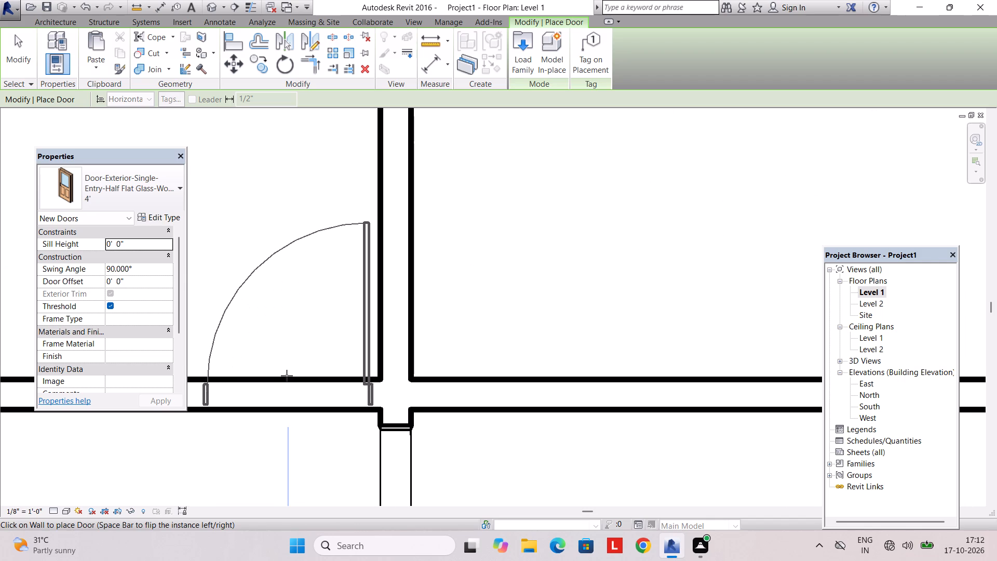
{"action": "left_click", "coordinate": [291, 376]}
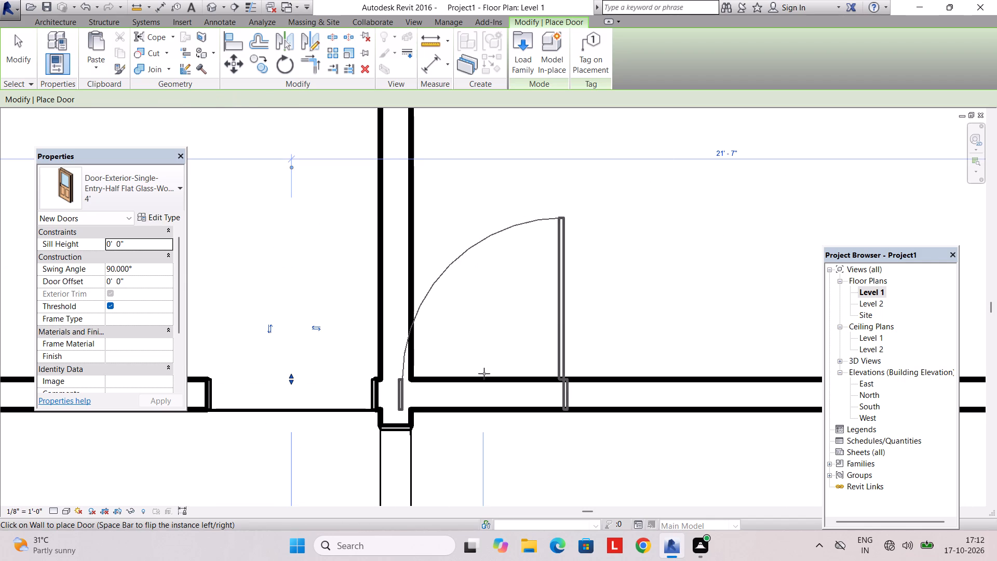
Undo the last 4' entry door placement and place the door again slightly farther west, swinging north with its hinge on the east.
{"action": "scroll", "coordinate": [393, 362], "scroll_direction": "down", "scroll_amount": 8}
{"action": "scroll", "coordinate": [340, 370], "scroll_direction": "up", "scroll_amount": 3}
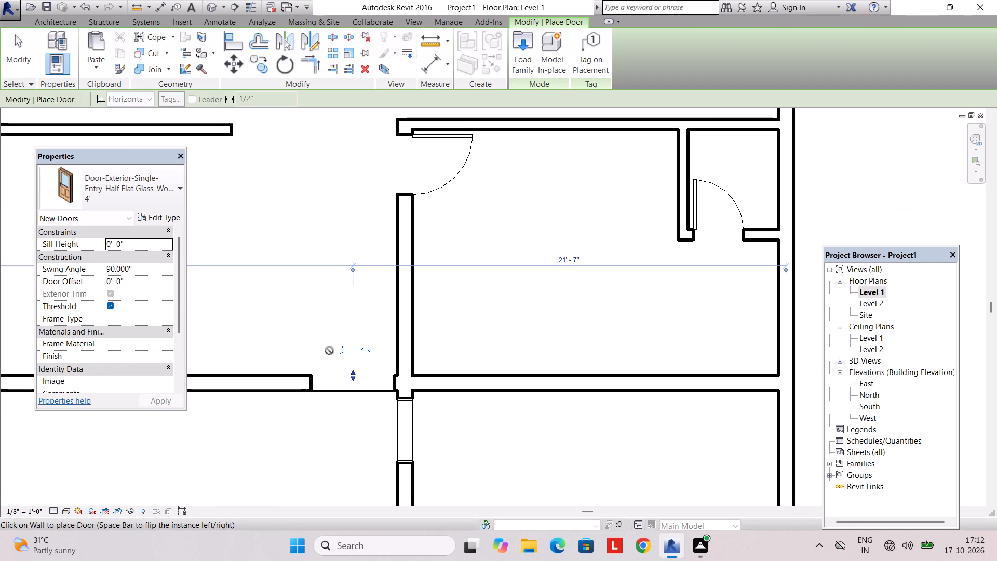
{"action": "key", "text": "ctrl+z"}
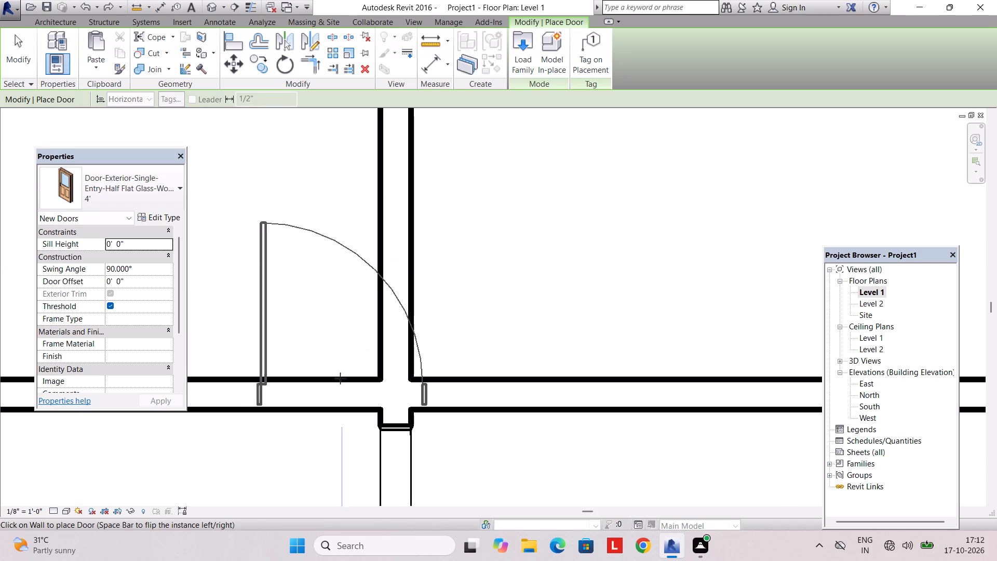
{"action": "key", "text": "space"}
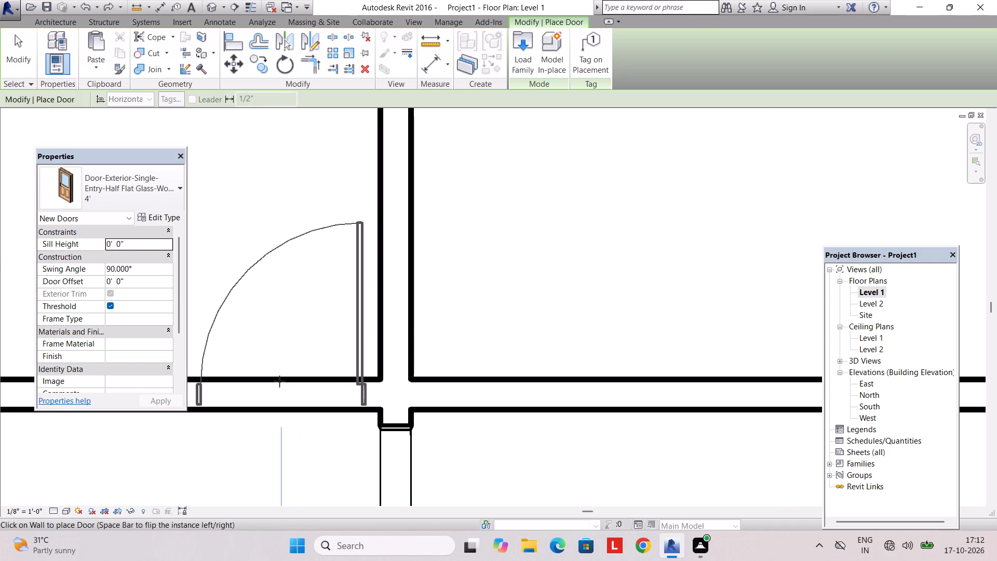
{"action": "left_click", "coordinate": [279, 381]}
{"action": "scroll", "coordinate": [364, 356], "scroll_direction": "down", "scroll_amount": 4}
{"action": "key", "text": "Escape"}
{"action": "key", "text": "Escape"}
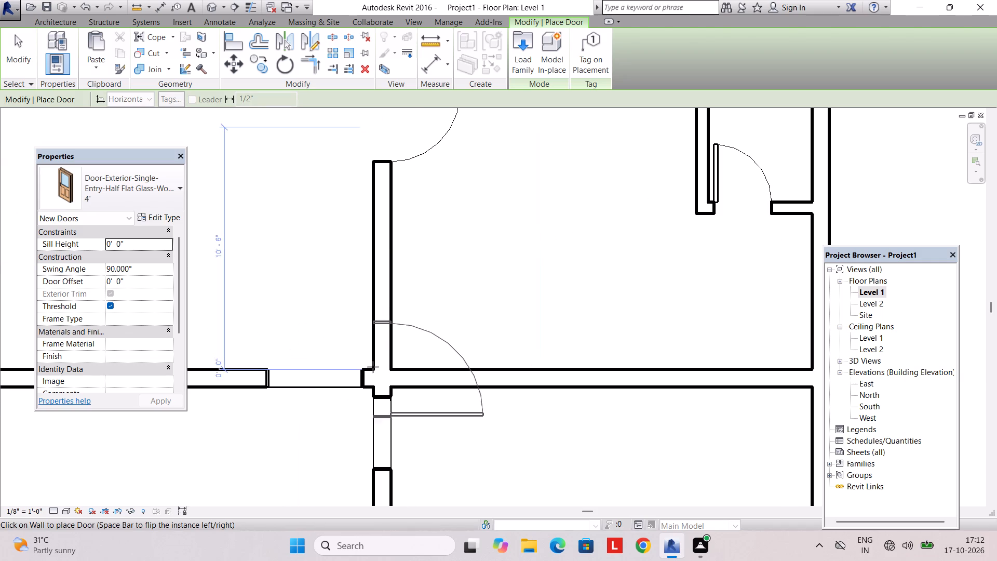
Check the type properties of the 36" x 84" entry door in the north-south wall.
{"action": "scroll", "coordinate": [399, 331], "scroll_direction": "down", "scroll_amount": 5}
{"action": "middle_click_drag", "start_coordinate": [448, 333], "coordinate": [564, 318]}
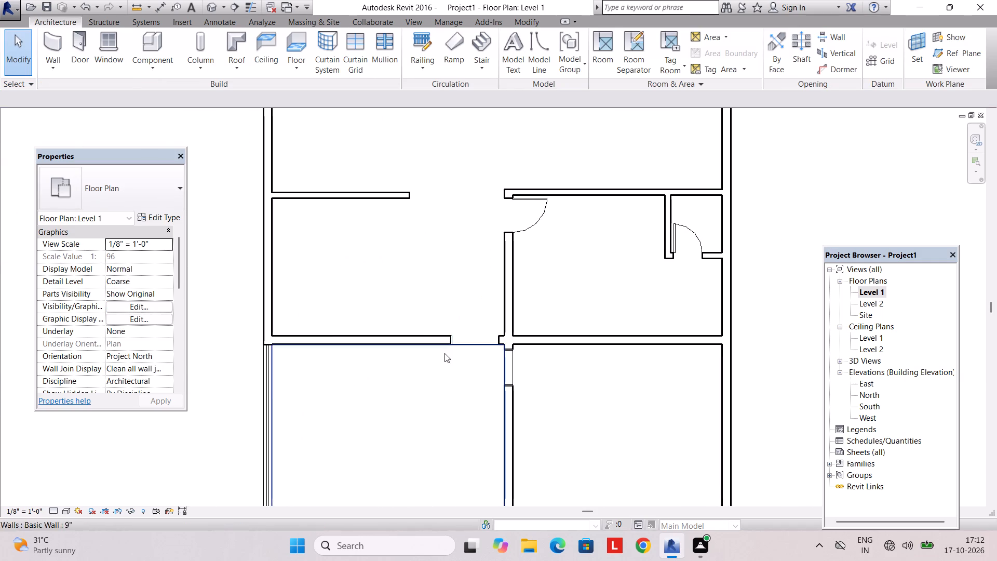
{"action": "middle_click_drag", "start_coordinate": [446, 373], "coordinate": [408, 394]}
{"action": "scroll", "coordinate": [412, 387], "scroll_direction": "down", "scroll_amount": 2}
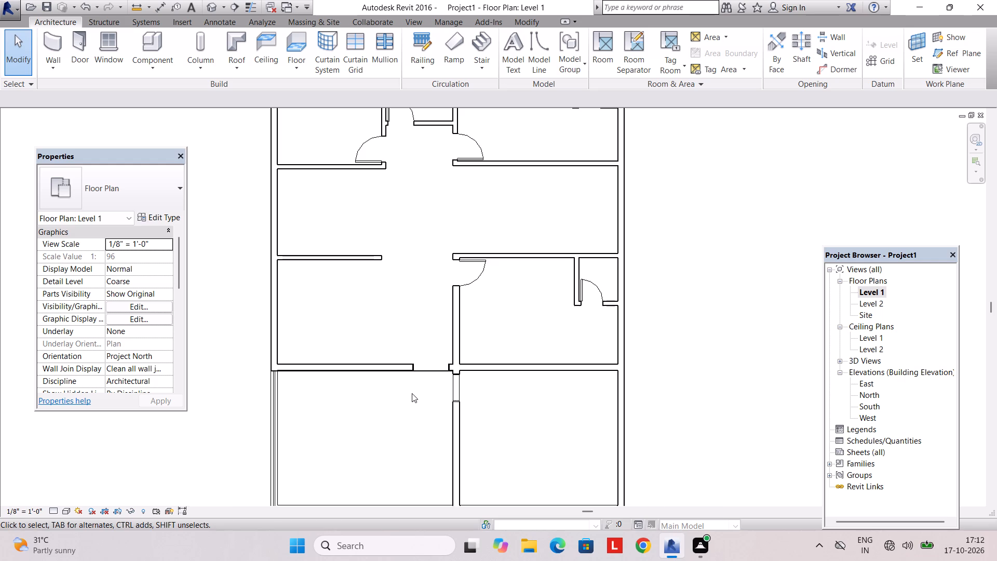
{"action": "middle_click_drag", "start_coordinate": [412, 393], "coordinate": [398, 398]}
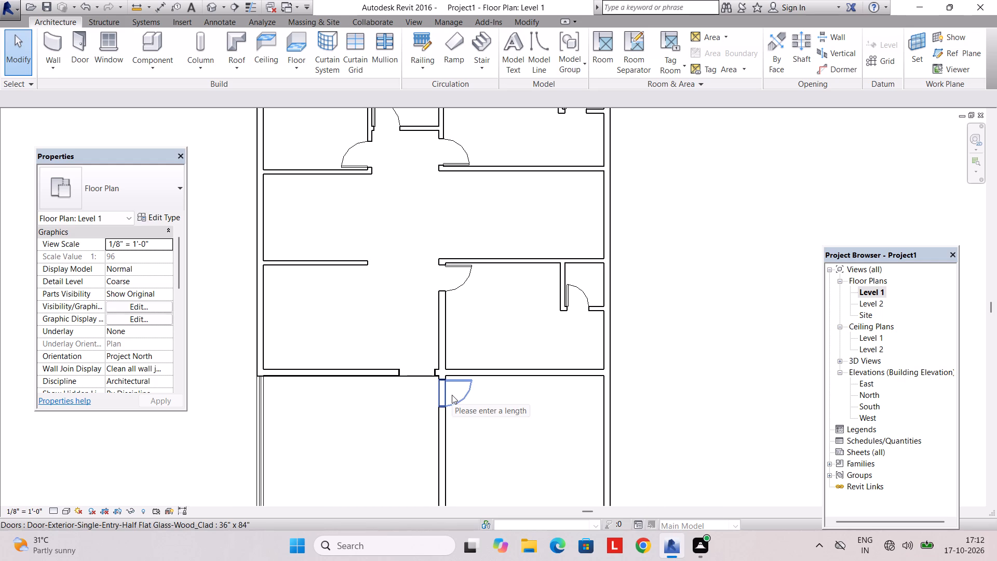
{"action": "left_click", "coordinate": [452, 395]}
{"action": "left_click", "coordinate": [160, 211]}
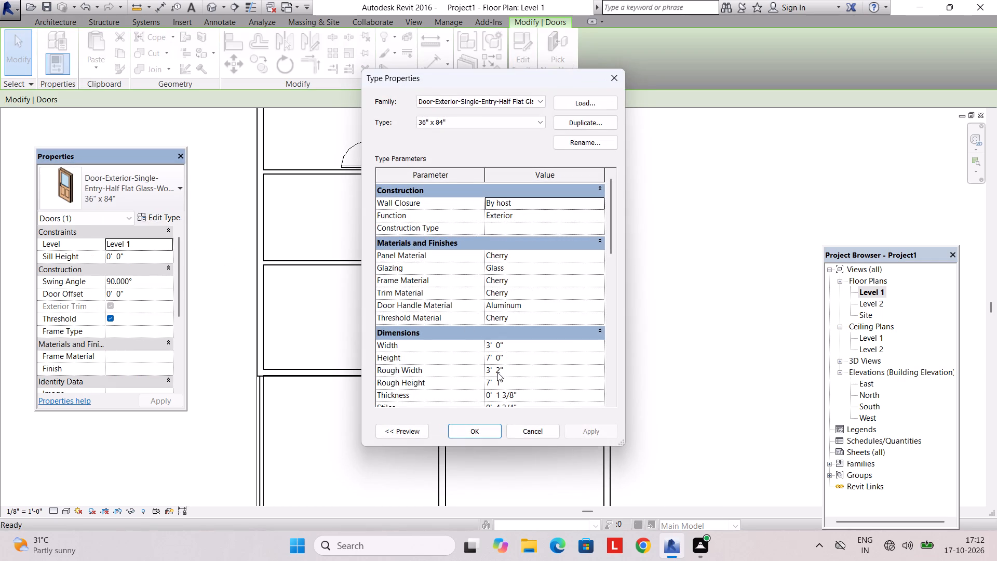
{"action": "key", "text": "Escape"}
{"action": "key", "text": "Escape"}
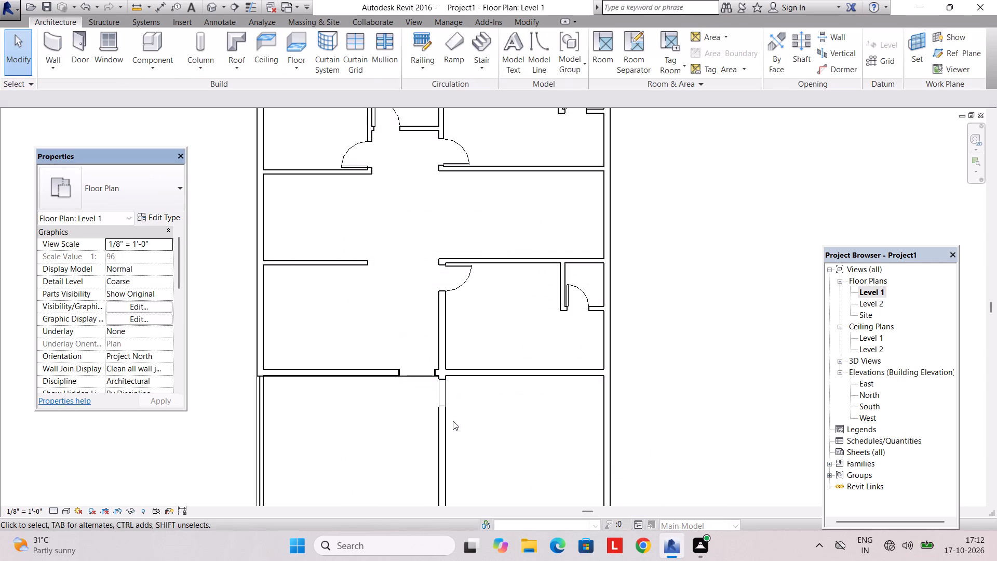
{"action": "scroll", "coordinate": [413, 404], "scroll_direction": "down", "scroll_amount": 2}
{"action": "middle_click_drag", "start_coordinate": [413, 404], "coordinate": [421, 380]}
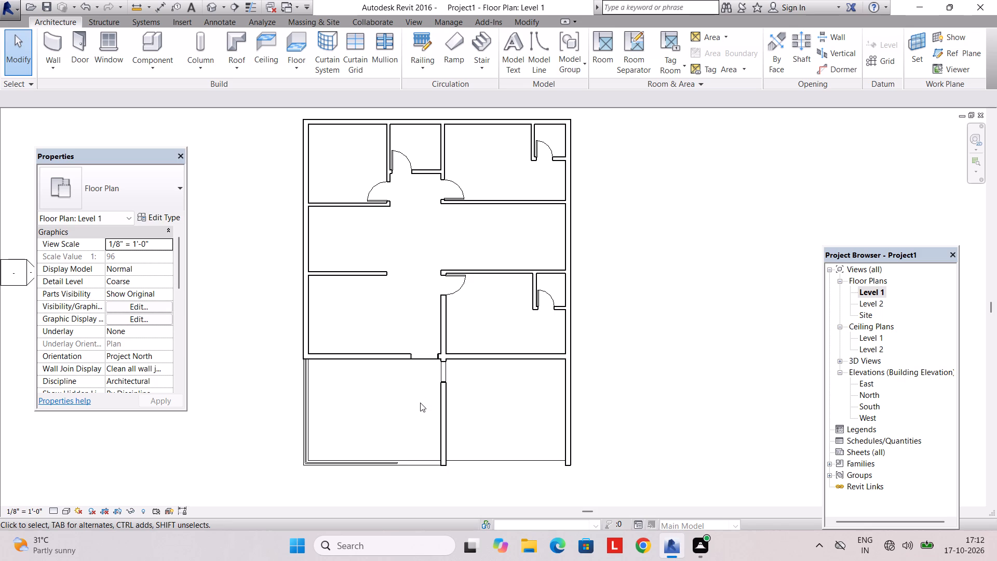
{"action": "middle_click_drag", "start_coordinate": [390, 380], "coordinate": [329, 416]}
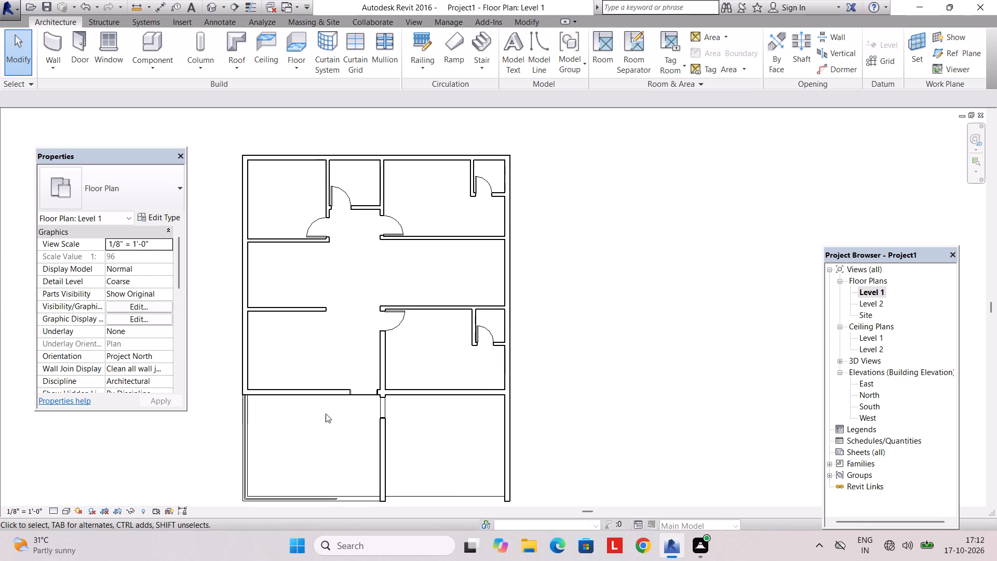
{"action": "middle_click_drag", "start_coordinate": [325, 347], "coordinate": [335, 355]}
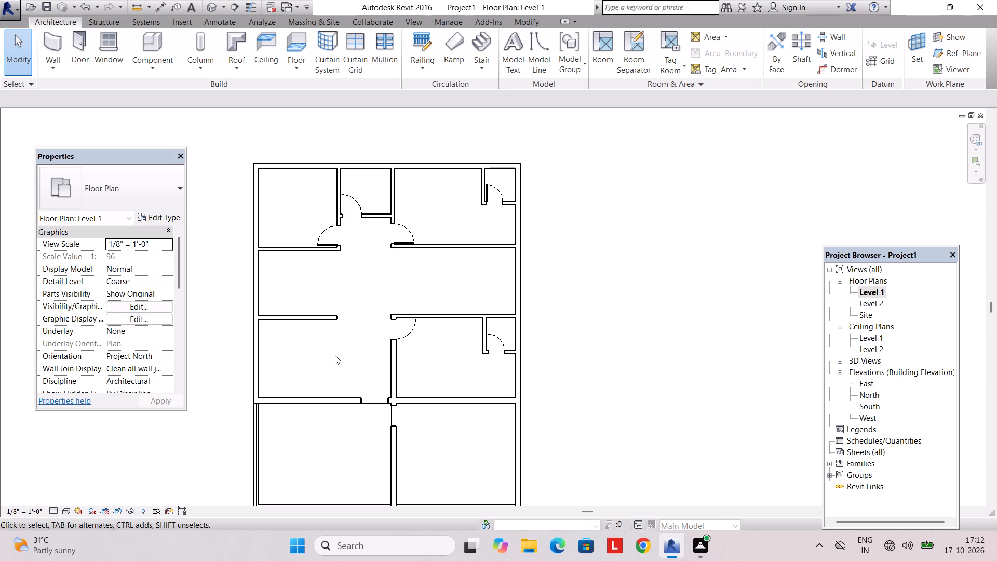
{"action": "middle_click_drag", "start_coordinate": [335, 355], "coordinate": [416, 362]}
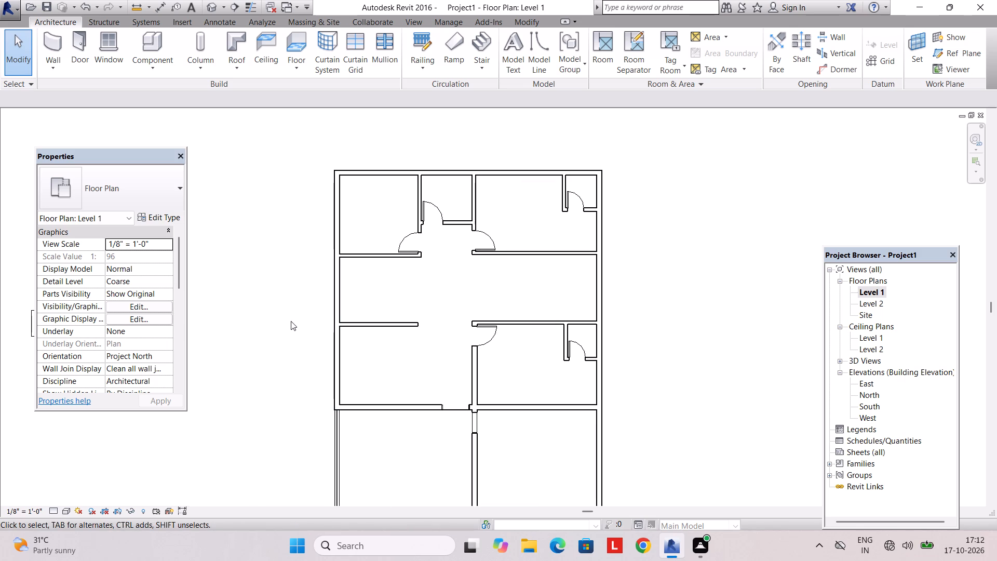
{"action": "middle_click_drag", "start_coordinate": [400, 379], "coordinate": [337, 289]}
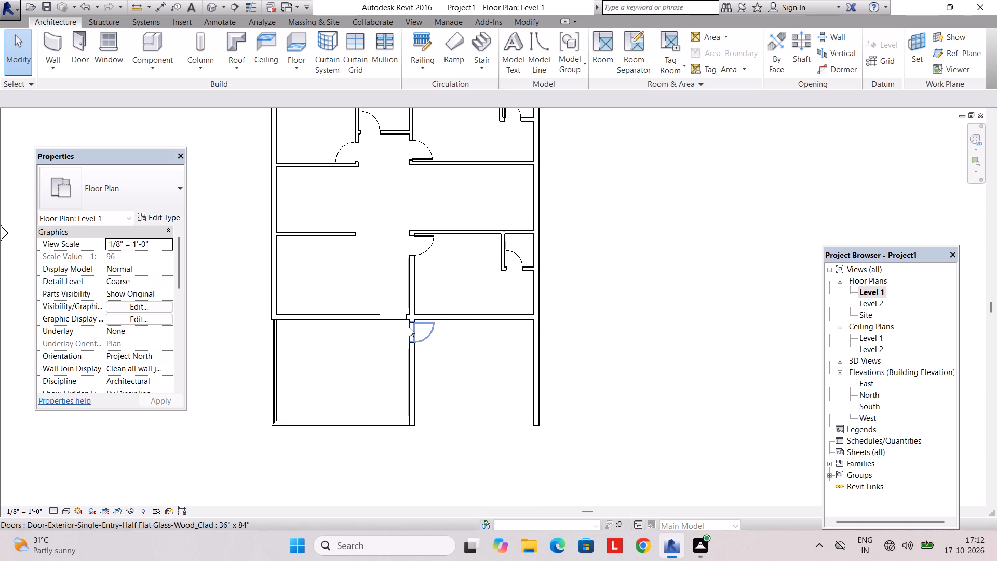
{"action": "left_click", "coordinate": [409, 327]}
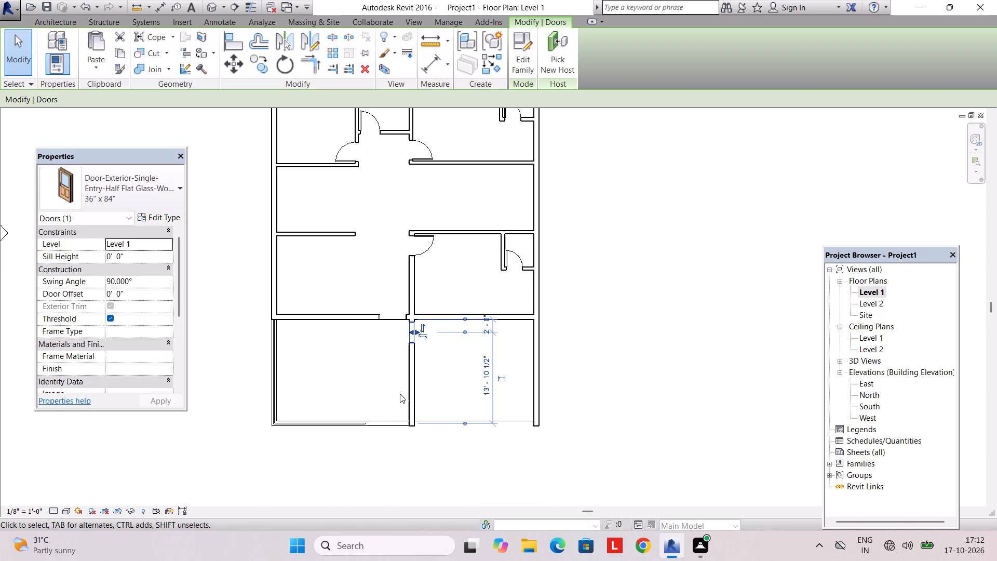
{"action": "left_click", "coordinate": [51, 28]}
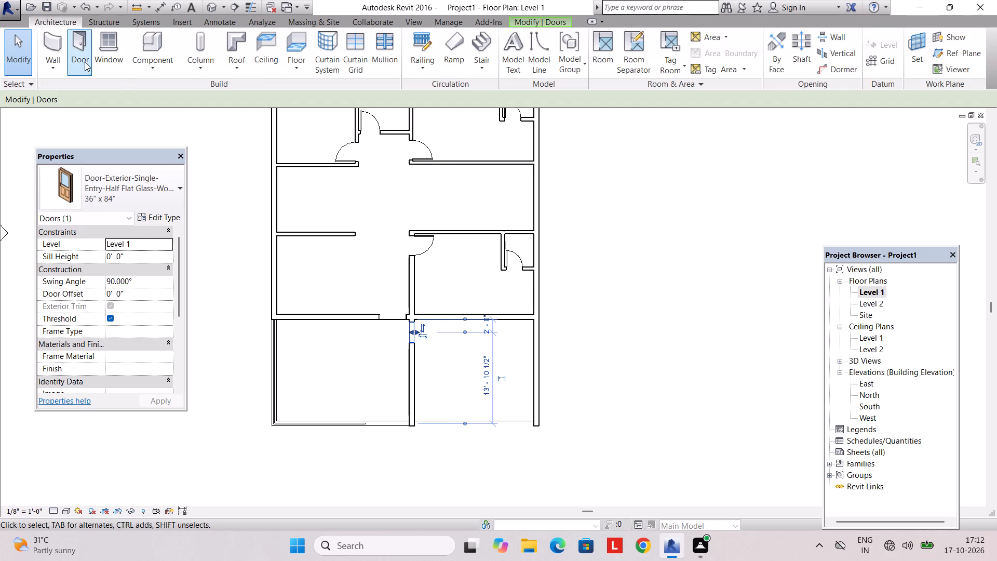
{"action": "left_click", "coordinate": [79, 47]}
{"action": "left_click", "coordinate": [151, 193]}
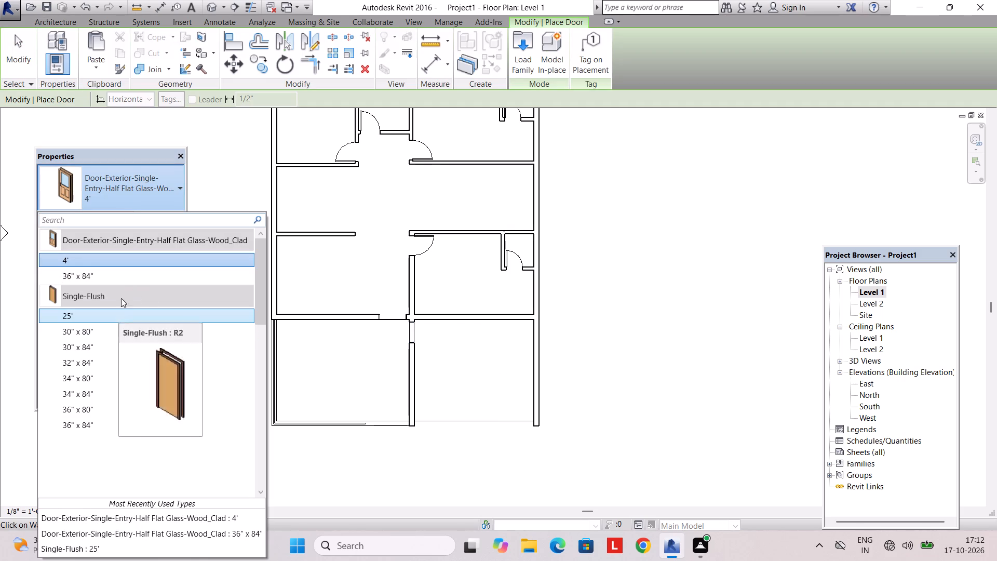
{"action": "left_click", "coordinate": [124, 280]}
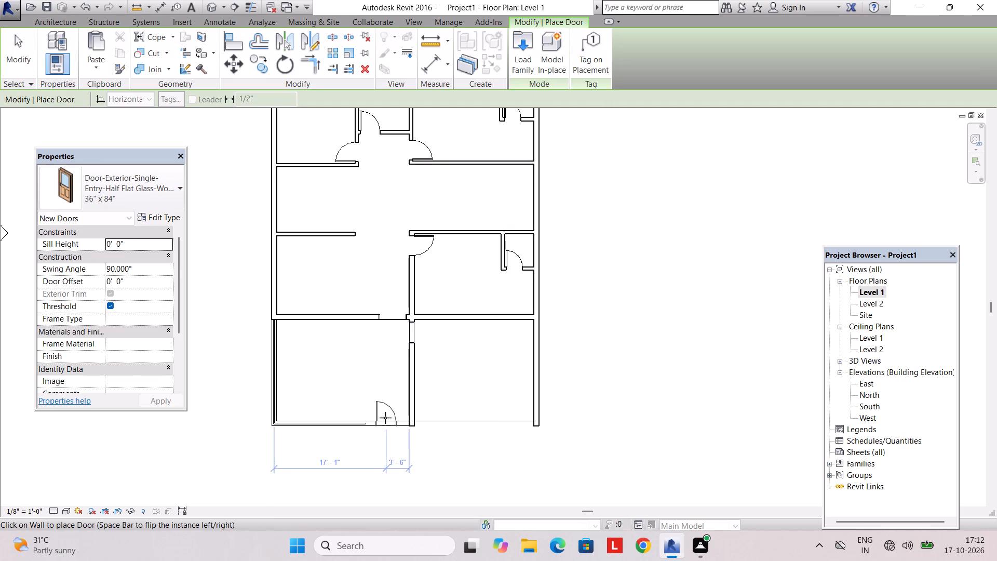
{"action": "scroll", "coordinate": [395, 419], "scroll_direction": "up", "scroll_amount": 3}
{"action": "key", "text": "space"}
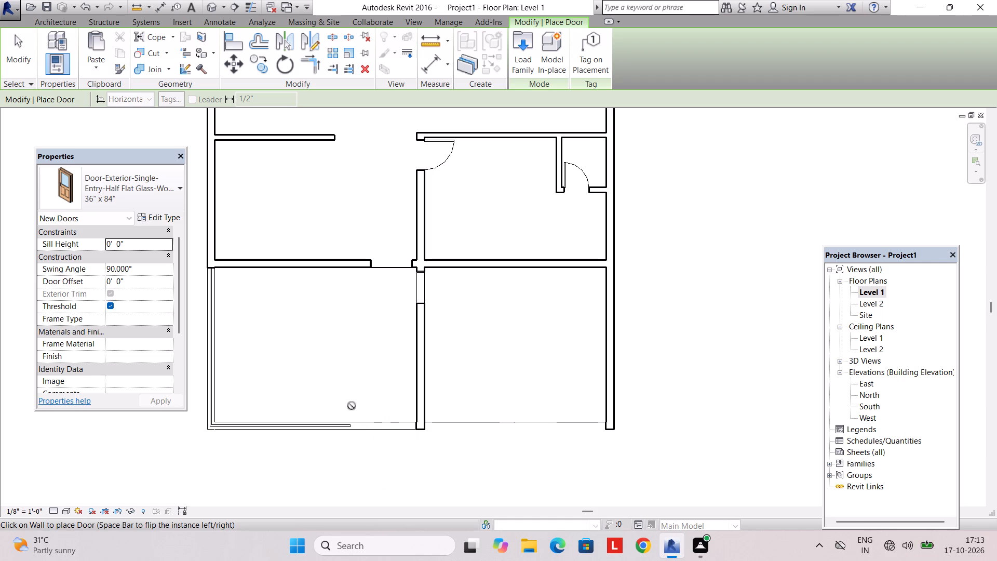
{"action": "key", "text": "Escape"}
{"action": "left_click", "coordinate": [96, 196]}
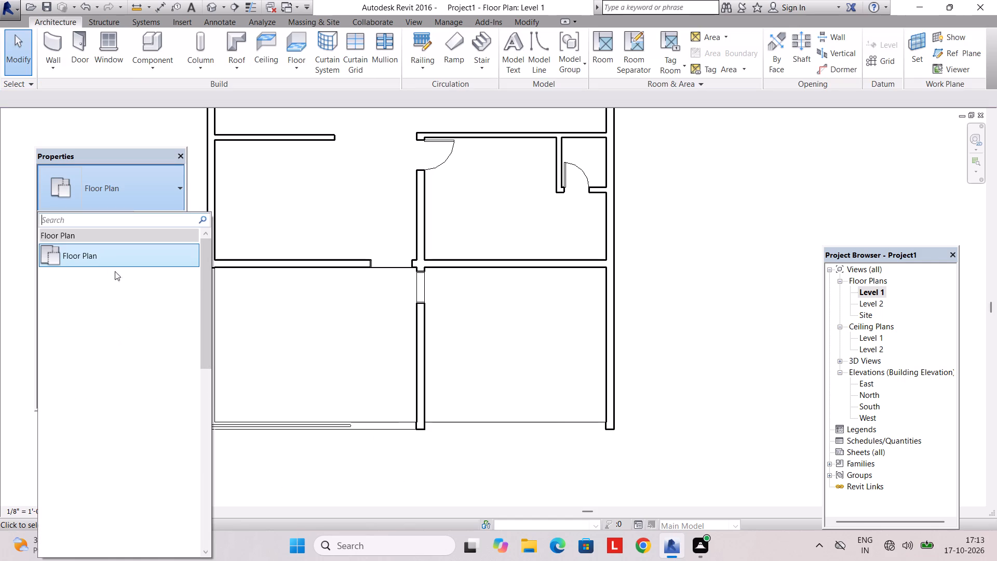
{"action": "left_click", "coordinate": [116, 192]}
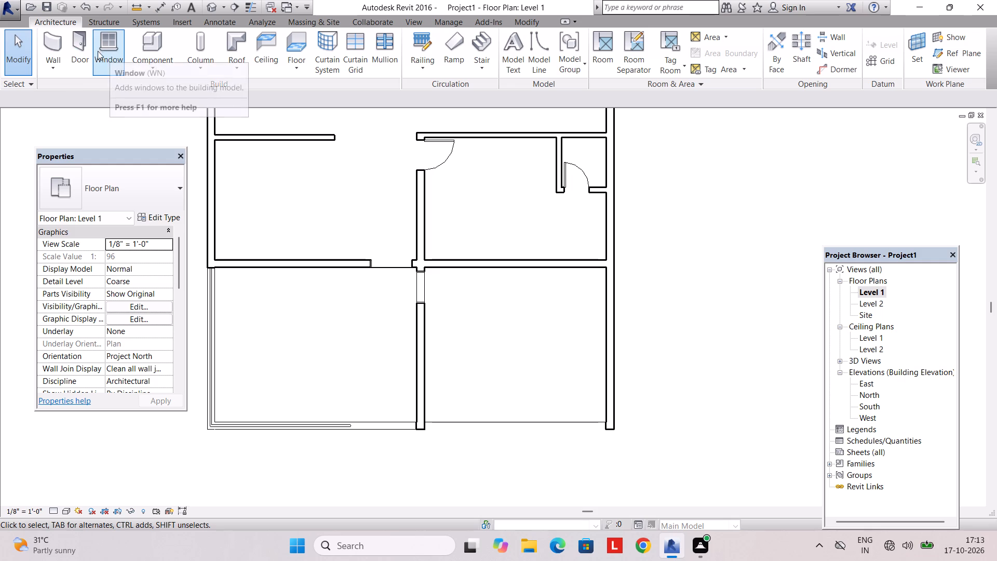
Duplicate the Single-Flush 30" x 84" door type as 5' and set both its width and height to 5'.
{"action": "left_click", "coordinate": [90, 47]}
{"action": "left_click", "coordinate": [125, 199]}
{"action": "left_click", "coordinate": [109, 346]}
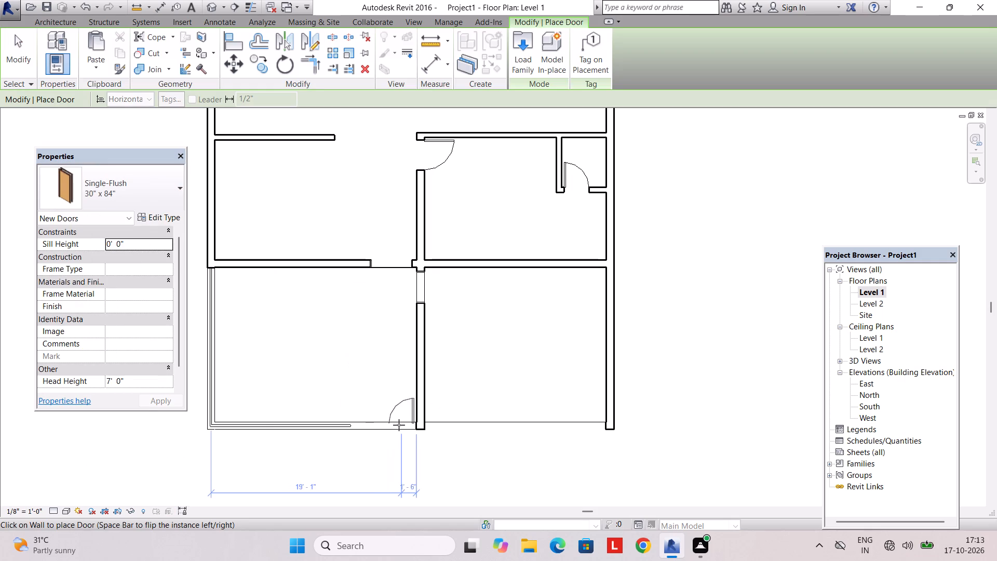
{"action": "scroll", "coordinate": [399, 425], "scroll_direction": "up", "scroll_amount": 2}
{"action": "left_click", "coordinate": [152, 216]}
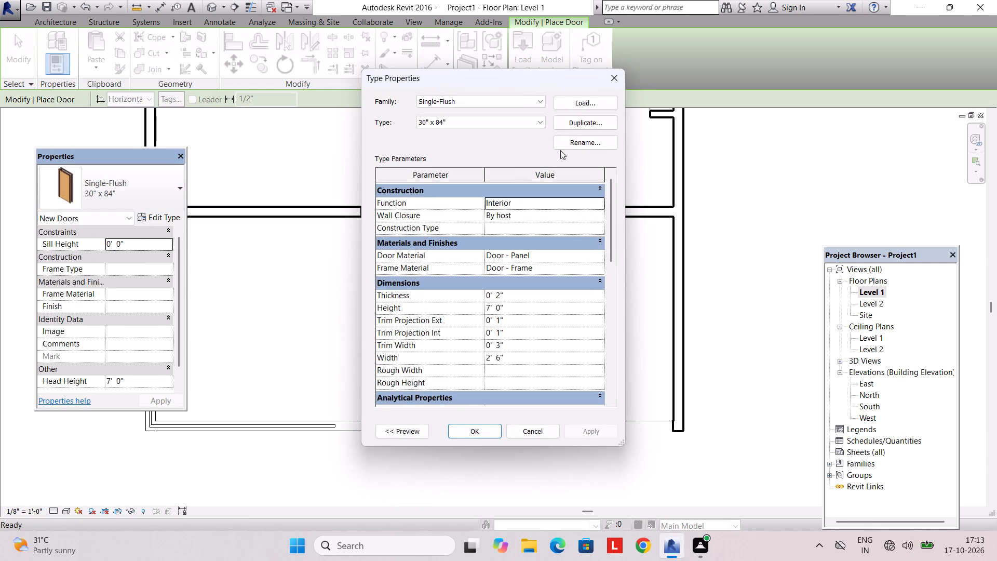
{"action": "left_click", "coordinate": [589, 123]}
{"action": "type", "text": "5'"}
{"action": "key", "text": "Return"}
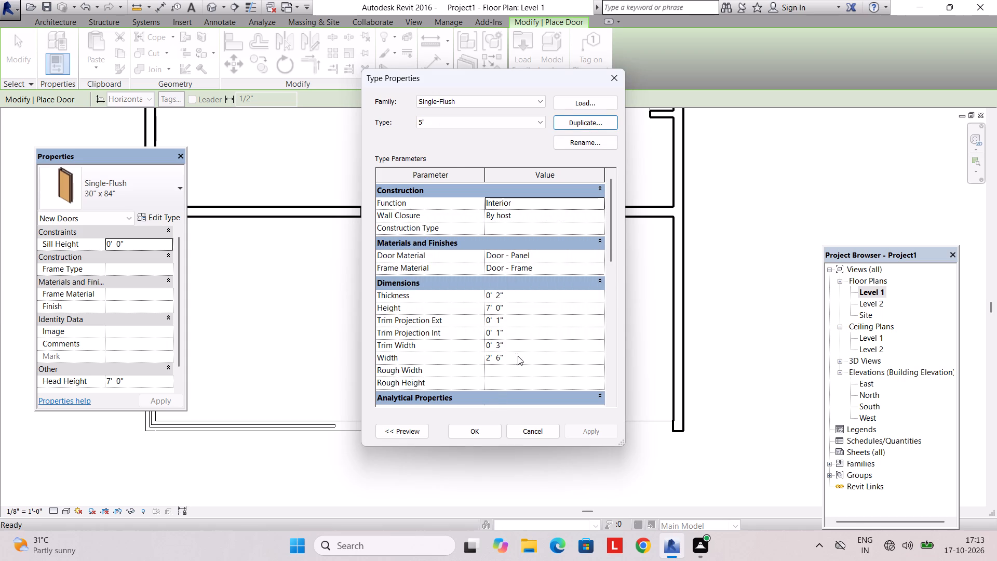
{"action": "left_click", "coordinate": [515, 354]}
{"action": "type", "text": "5'"}
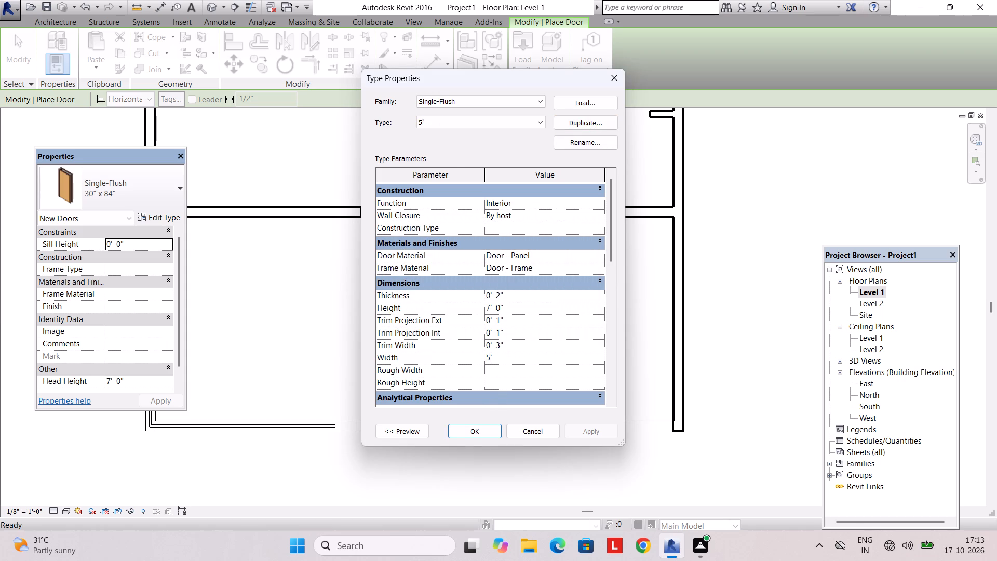
{"action": "key", "text": "Return"}
{"action": "left_click", "coordinate": [511, 305]}
{"action": "type", "text": "5'"}
{"action": "key", "text": "Return"}
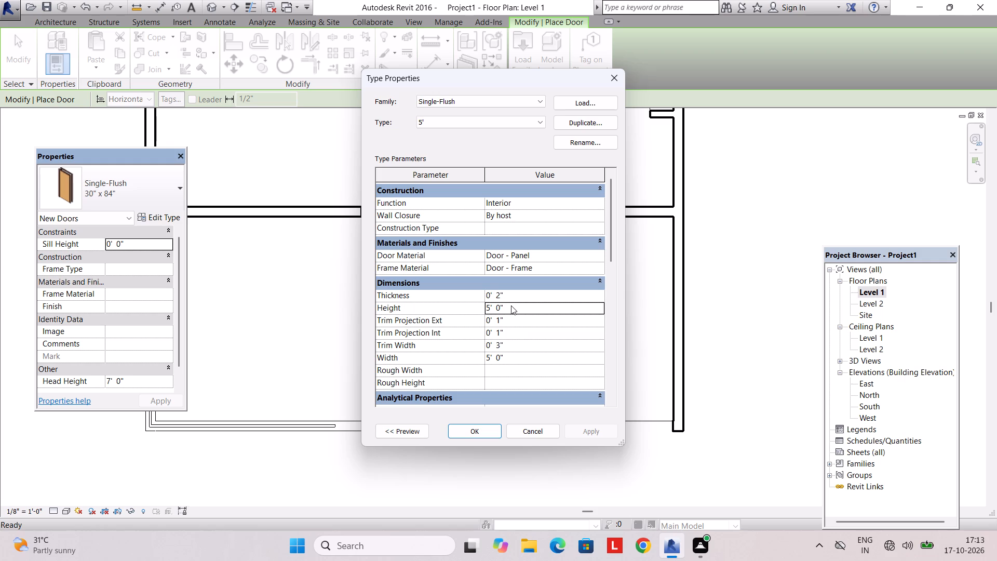
{"action": "left_click", "coordinate": [478, 430]}
Place the 5' single-flush door in the low south wall, centred about 3' west of the north-south wall, swinging north with its hinge on the east.
{"action": "scroll", "coordinate": [408, 421], "scroll_direction": "up", "scroll_amount": 2}
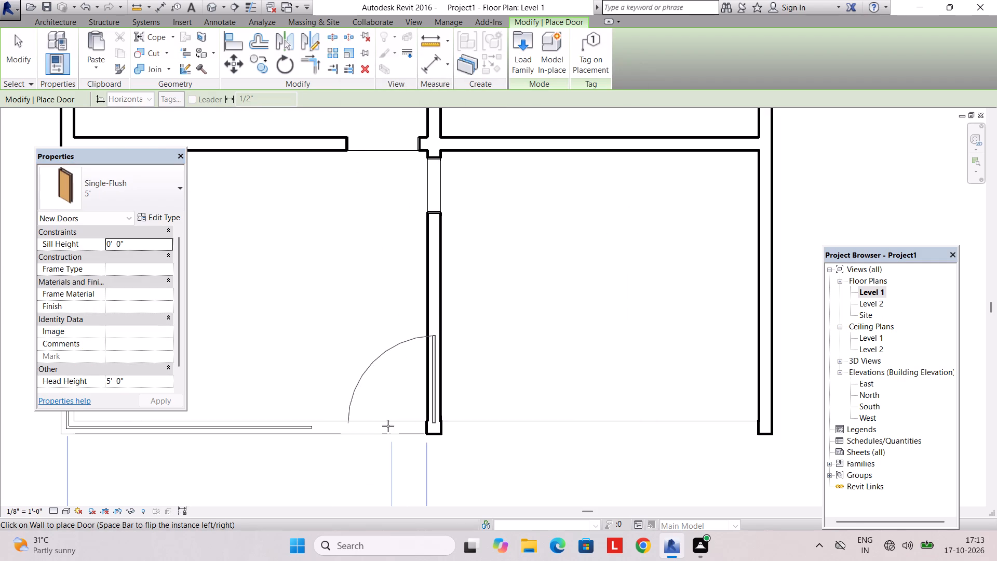
{"action": "left_click", "coordinate": [377, 425]}
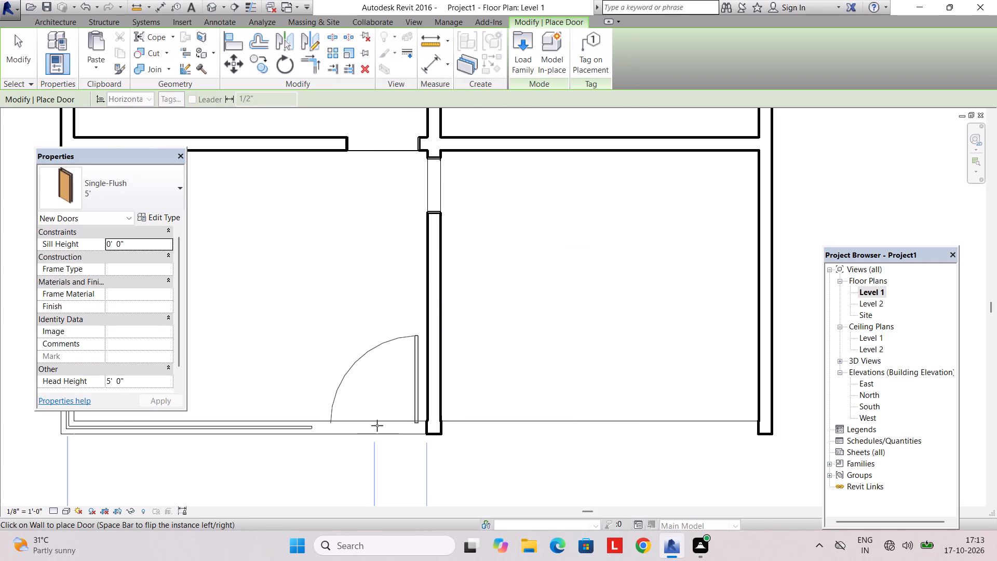
{"action": "key", "text": "Escape"}
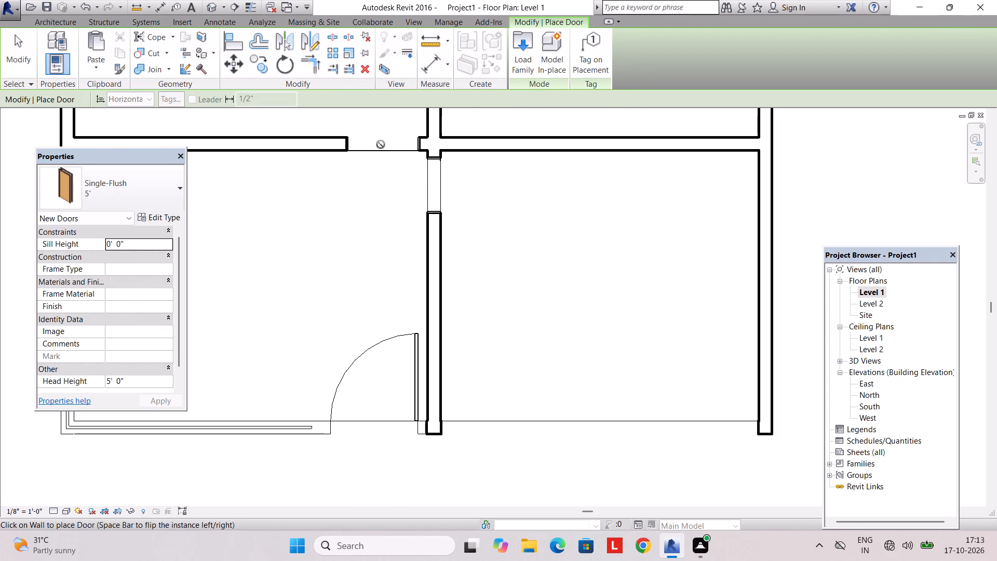
{"action": "key", "text": "Escape"}
Inspect the front enclosure with its low wall, new 5' door and entry doors in the 3D view.
{"action": "left_click", "coordinate": [413, 16]}
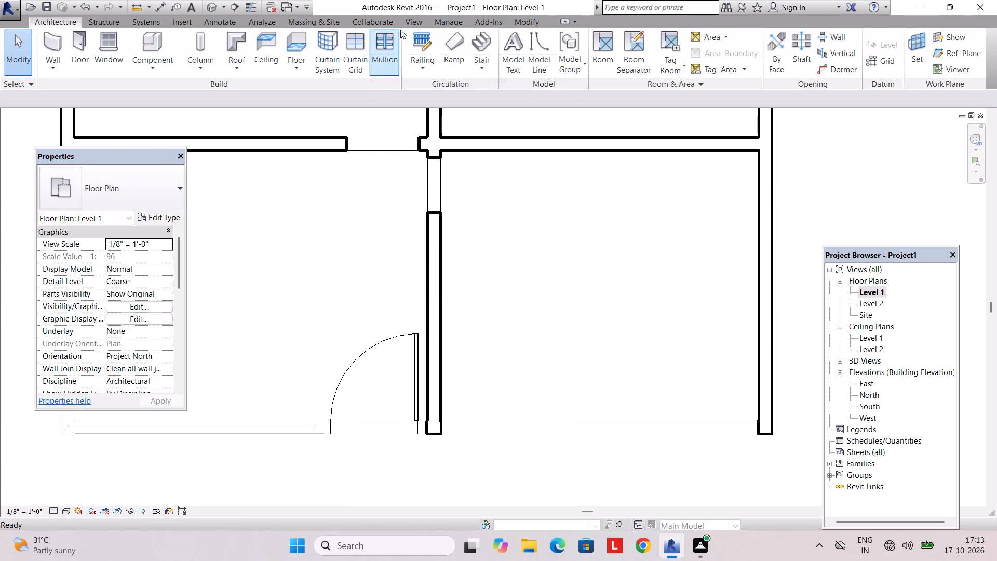
{"action": "left_click", "coordinate": [408, 24]}
{"action": "left_click", "coordinate": [383, 39]}
{"action": "middle_click_drag", "start_coordinate": [471, 315], "coordinate": [471, 301]}
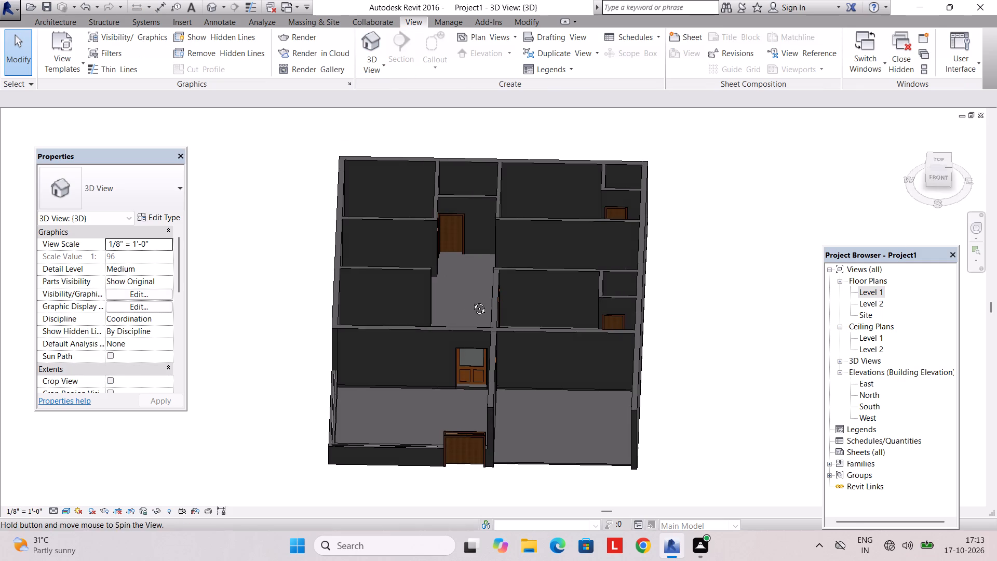
{"action": "middle_click_drag", "start_coordinate": [471, 301], "coordinate": [469, 253]}
{"action": "scroll", "coordinate": [467, 420], "scroll_direction": "up", "scroll_amount": 5}
{"action": "middle_click_drag", "start_coordinate": [473, 429], "coordinate": [480, 412]}
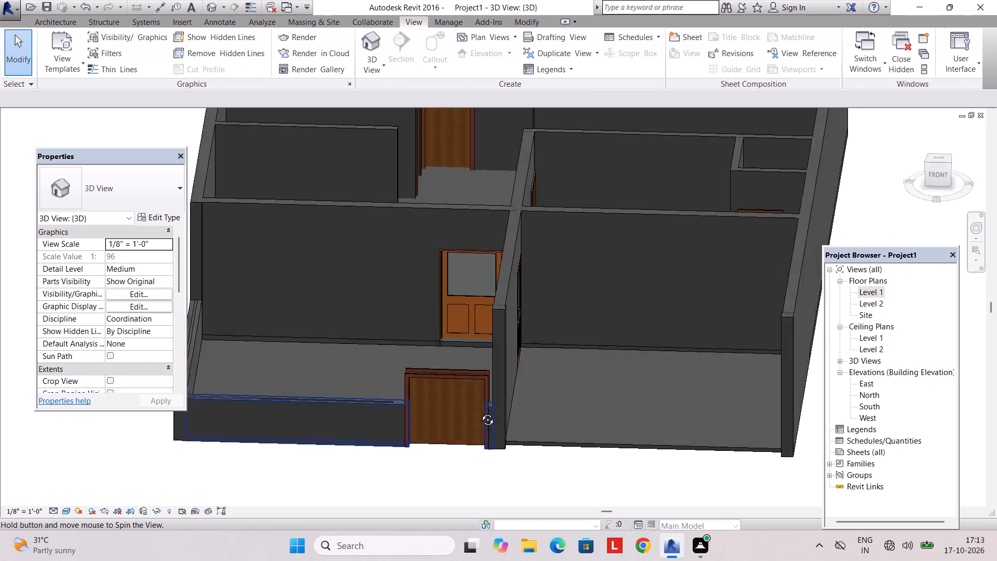
{"action": "middle_click_drag", "start_coordinate": [480, 412], "coordinate": [527, 429]}
{"action": "scroll", "coordinate": [595, 429], "scroll_direction": "up", "scroll_amount": 2}
{"action": "middle_click_drag", "start_coordinate": [648, 426], "coordinate": [712, 429], "text": "shift"}
{"action": "middle_click_drag", "start_coordinate": [680, 401], "coordinate": [357, 401]}
{"action": "middle_click_drag", "start_coordinate": [423, 388], "coordinate": [461, 382], "text": "shift"}
Set the trim width of the 5' single-flush door type to 1".
{"action": "left_click", "coordinate": [629, 275]}
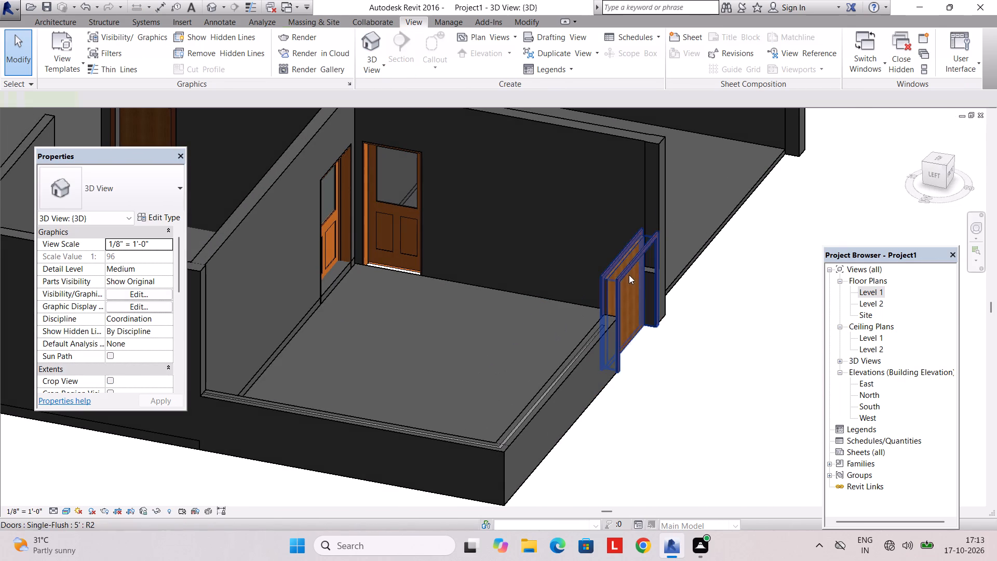
{"action": "scroll", "coordinate": [130, 317], "scroll_direction": "down", "scroll_amount": 2}
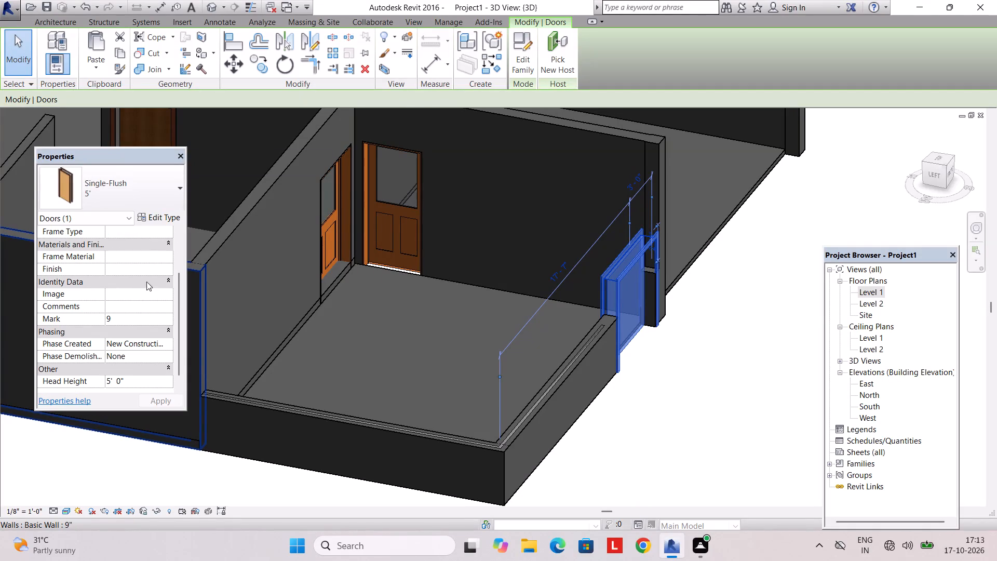
{"action": "left_click", "coordinate": [165, 216]}
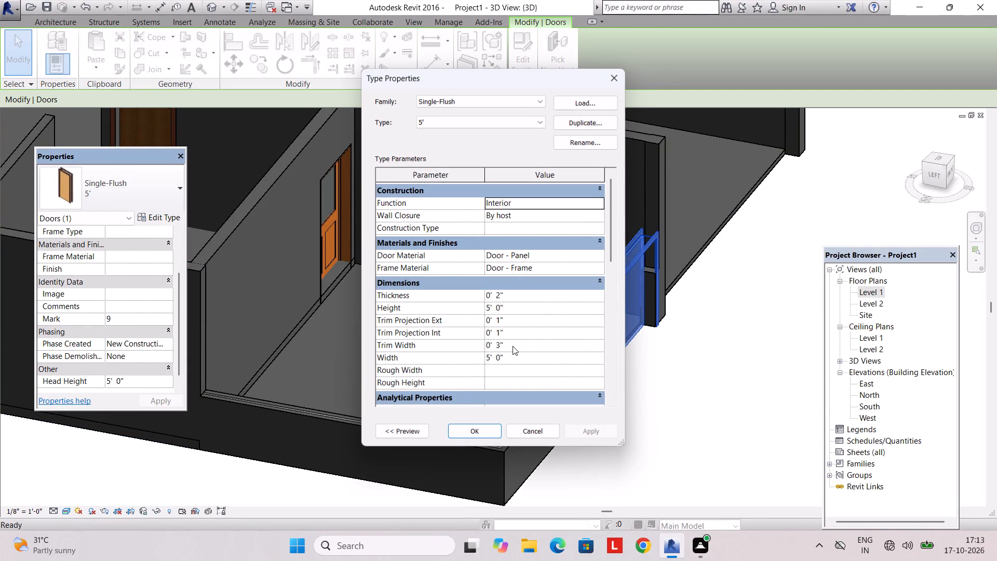
{"action": "left_click", "coordinate": [513, 346]}
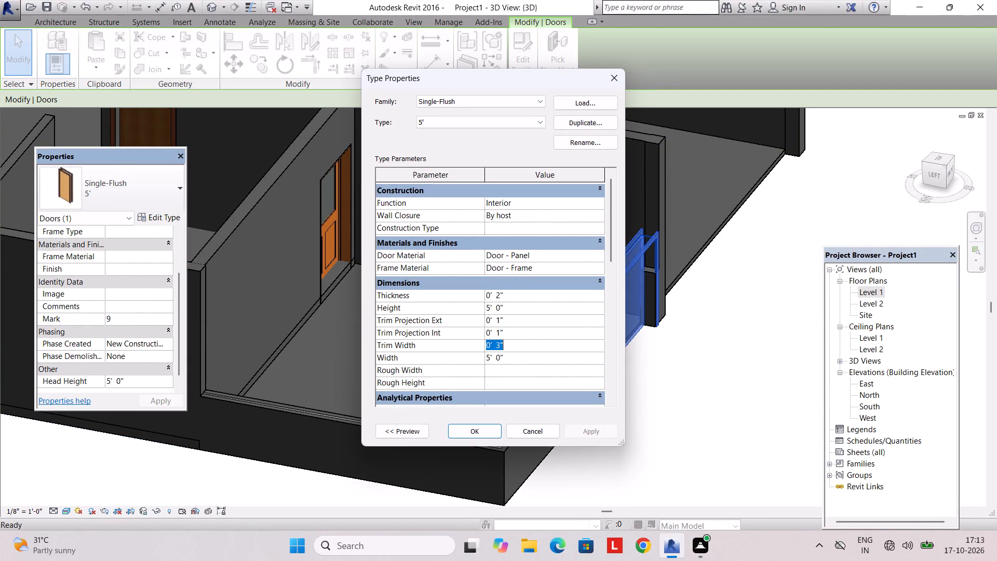
{"action": "type", "text": "1\""}
{"action": "key", "text": "Return"}
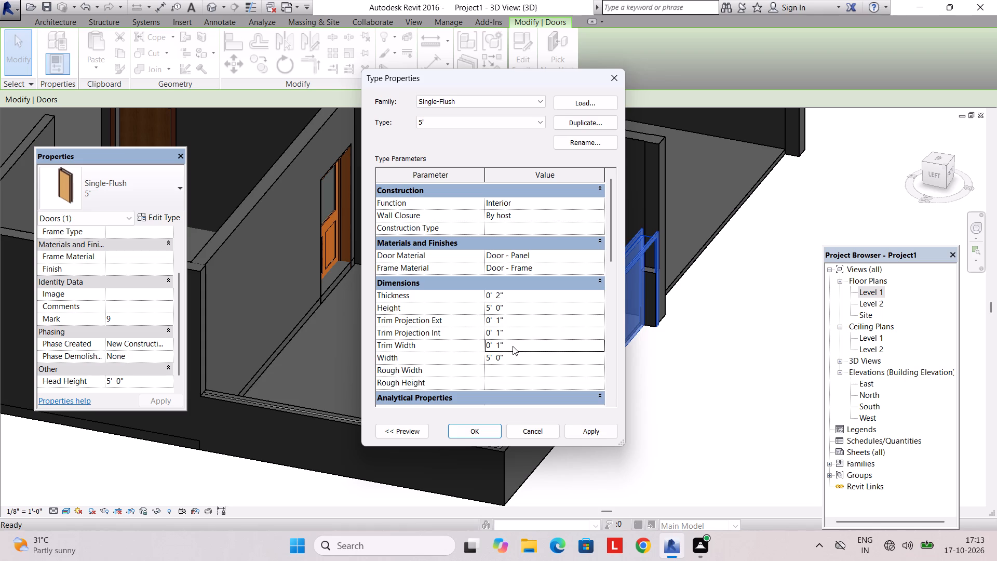
{"action": "left_click", "coordinate": [482, 416]}
{"action": "left_click", "coordinate": [480, 424]}
{"action": "key", "text": "Escape"}
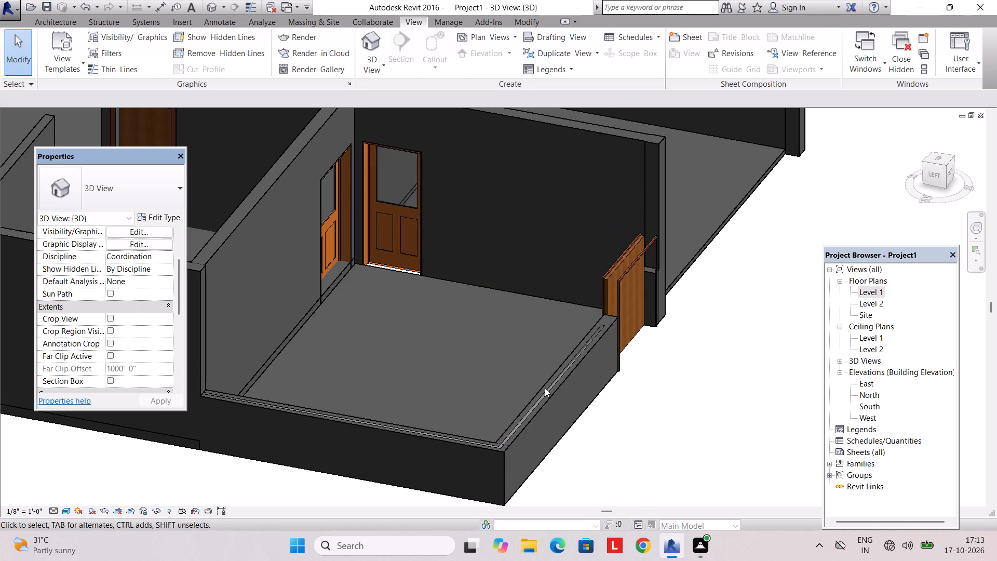
Inspect the 5' door and its thinner trim in the low south wall from the front and west in 3D.
{"action": "scroll", "coordinate": [633, 302], "scroll_direction": "up", "scroll_amount": 4}
{"action": "middle_click_drag", "start_coordinate": [630, 306], "coordinate": [562, 315], "text": "shift"}
{"action": "middle_click_drag", "start_coordinate": [537, 324], "coordinate": [584, 238]}
{"action": "middle_click_drag", "start_coordinate": [534, 342], "coordinate": [585, 317], "text": "shift"}
{"action": "middle_click_drag", "start_coordinate": [593, 315], "coordinate": [472, 292], "text": "shift"}
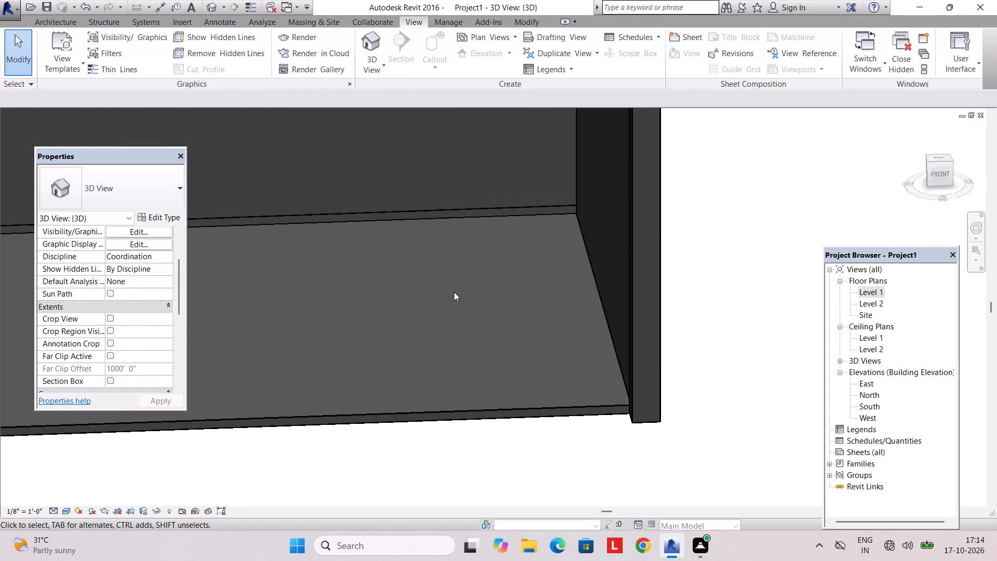
{"action": "scroll", "coordinate": [454, 292], "scroll_direction": "down", "scroll_amount": 12}
{"action": "middle_click_drag", "start_coordinate": [451, 293], "coordinate": [563, 319]}
{"action": "middle_click_drag", "start_coordinate": [538, 323], "coordinate": [519, 327], "text": "shift"}
{"action": "scroll", "coordinate": [423, 330], "scroll_direction": "up", "scroll_amount": 3}
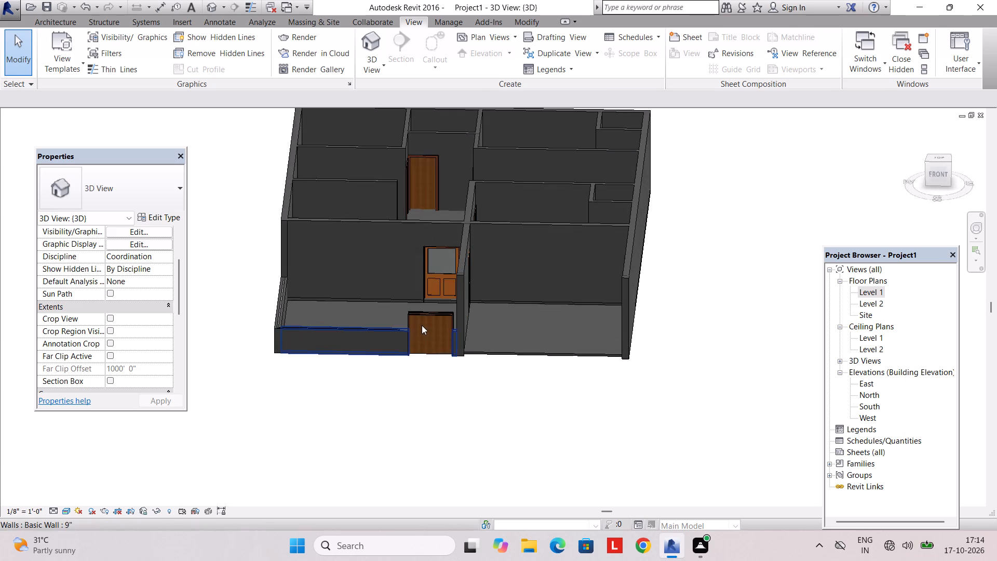
{"action": "scroll", "coordinate": [422, 325], "scroll_direction": "up", "scroll_amount": 2}
{"action": "middle_click_drag", "start_coordinate": [420, 325], "coordinate": [584, 345]}
{"action": "scroll", "coordinate": [777, 275], "scroll_direction": "up", "scroll_amount": 3}
{"action": "middle_click_drag", "start_coordinate": [760, 269], "coordinate": [640, 324]}
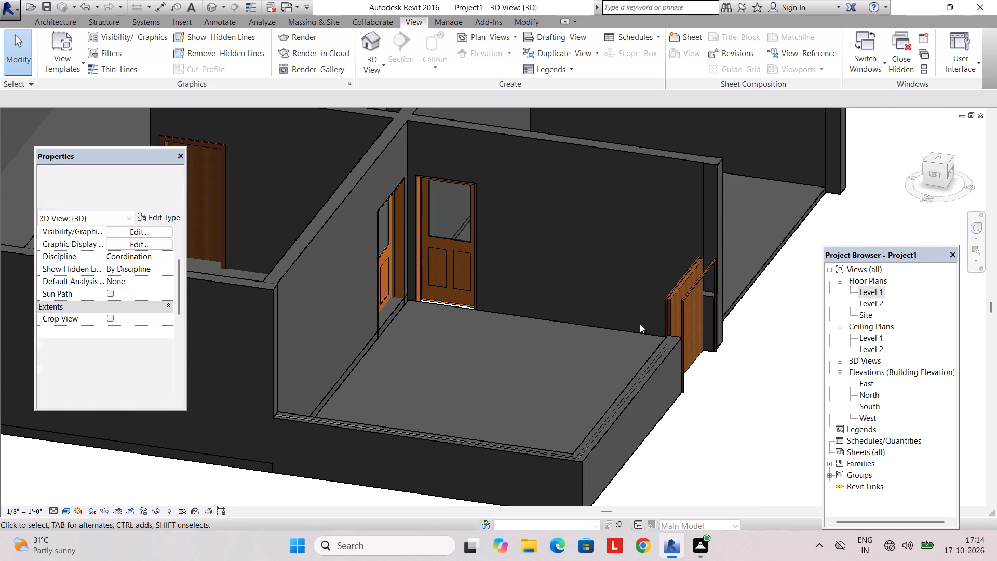
Check the dimension and analytical type properties of the 5' single-flush door in the low south wall.
{"action": "left_click", "coordinate": [688, 302]}
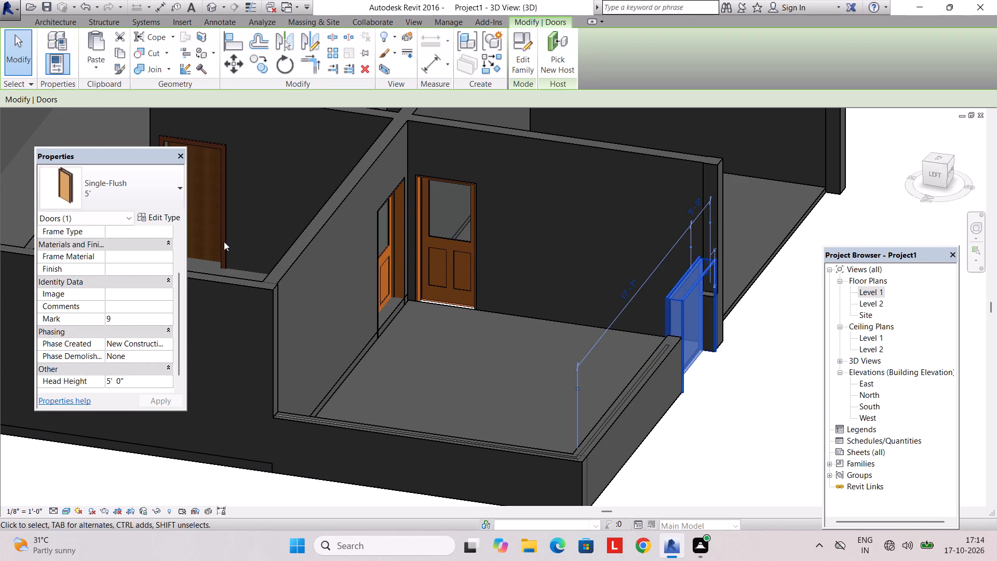
{"action": "left_click", "coordinate": [161, 217]}
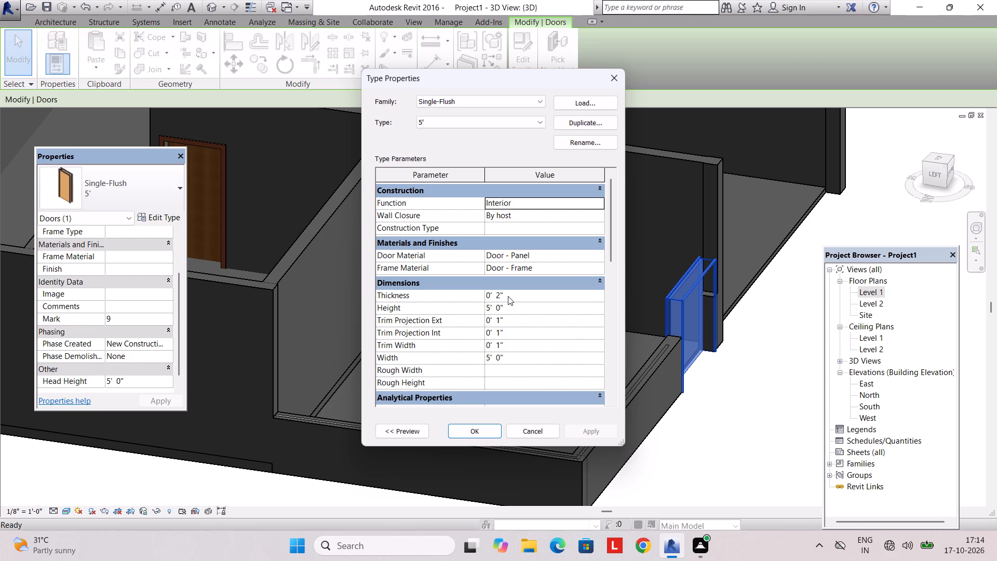
{"action": "scroll", "coordinate": [517, 358], "scroll_direction": "down", "scroll_amount": 3}
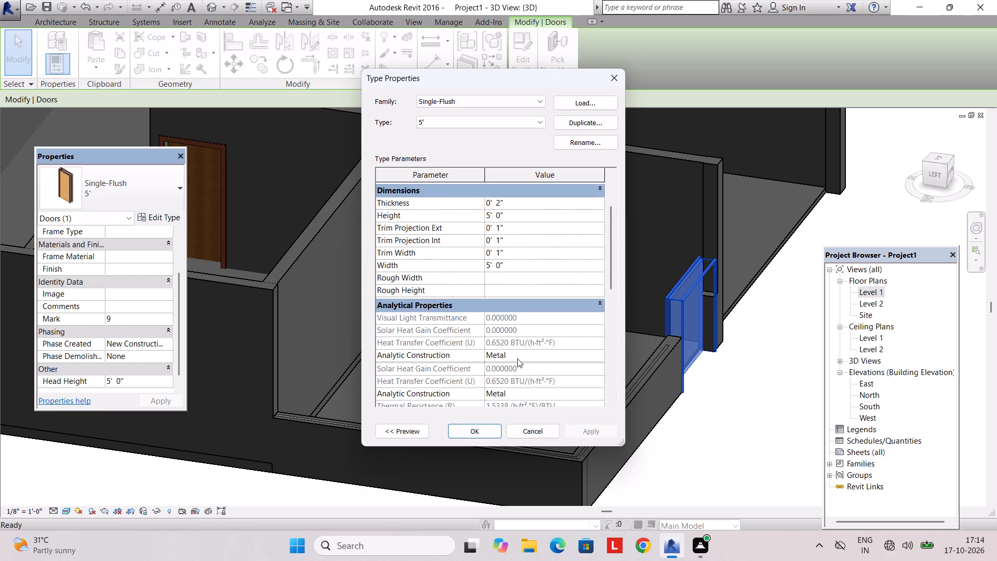
{"action": "scroll", "coordinate": [520, 359], "scroll_direction": "down", "scroll_amount": 1}
{"action": "key", "text": "Escape"}
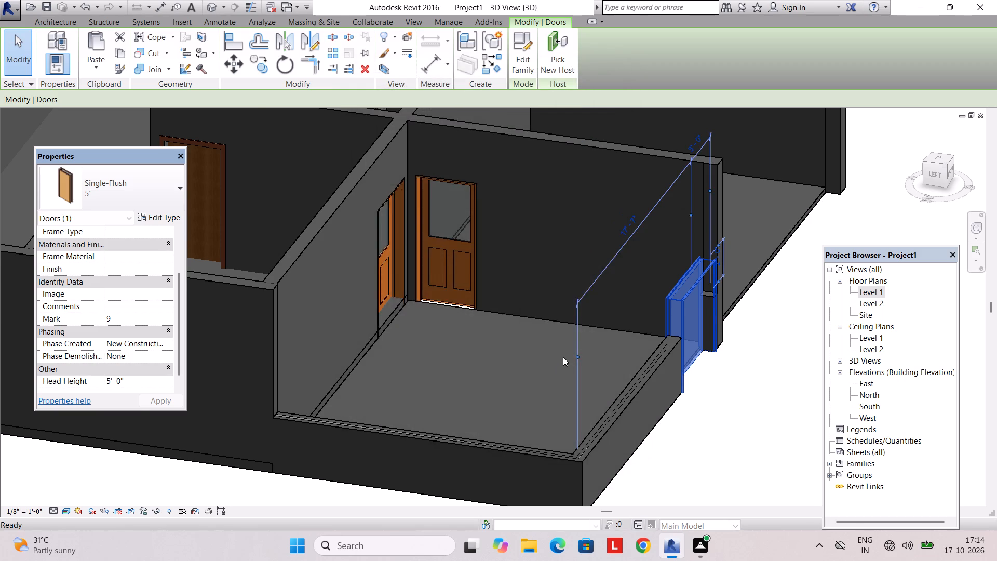
{"action": "scroll", "coordinate": [563, 353], "scroll_direction": "down", "scroll_amount": 3}
{"action": "key", "text": "Escape"}
Delete the 5' single-flush door from the low south wall of the front enclosure.
{"action": "middle_click_drag", "start_coordinate": [664, 352], "coordinate": [570, 382], "text": "shift"}
{"action": "middle_click_drag", "start_coordinate": [489, 395], "coordinate": [389, 382], "text": "shift"}
{"action": "middle_click_drag", "start_coordinate": [341, 422], "coordinate": [430, 405]}
{"action": "scroll", "coordinate": [172, 408], "scroll_direction": "up", "scroll_amount": 3}
{"action": "scroll", "coordinate": [312, 403], "scroll_direction": "up", "scroll_amount": 2}
{"action": "middle_click_drag", "start_coordinate": [314, 390], "coordinate": [336, 369], "text": "shift"}
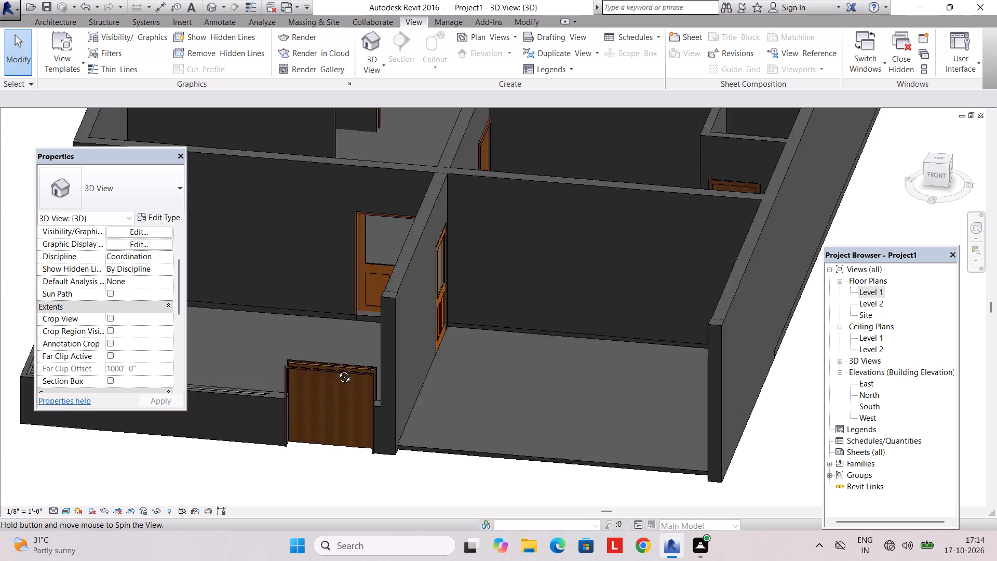
{"action": "middle_click_drag", "start_coordinate": [336, 369], "coordinate": [348, 241], "text": "shift"}
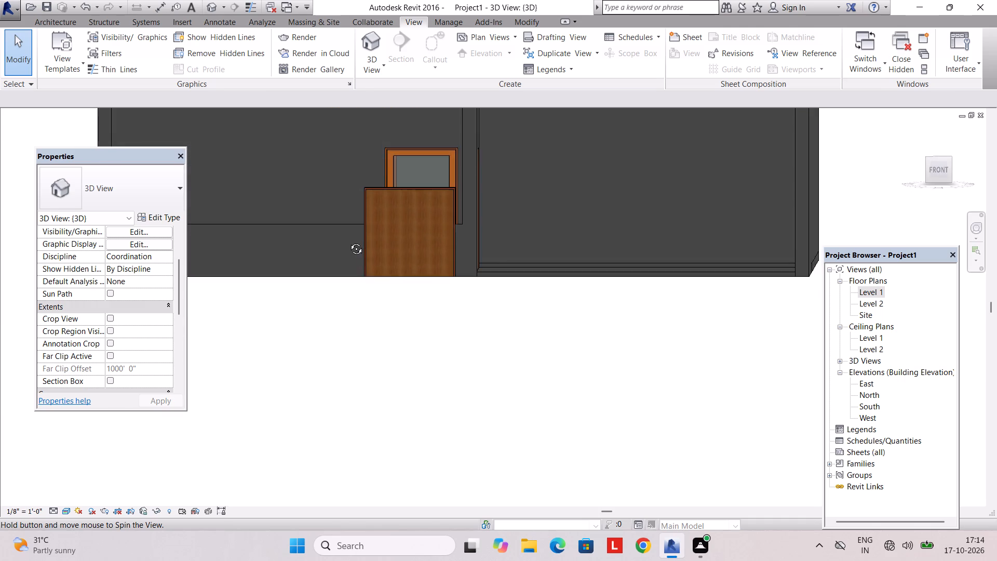
{"action": "middle_click_drag", "start_coordinate": [348, 241], "coordinate": [350, 270], "text": "shift"}
{"action": "middle_click_drag", "start_coordinate": [379, 260], "coordinate": [379, 309], "text": "shift"}
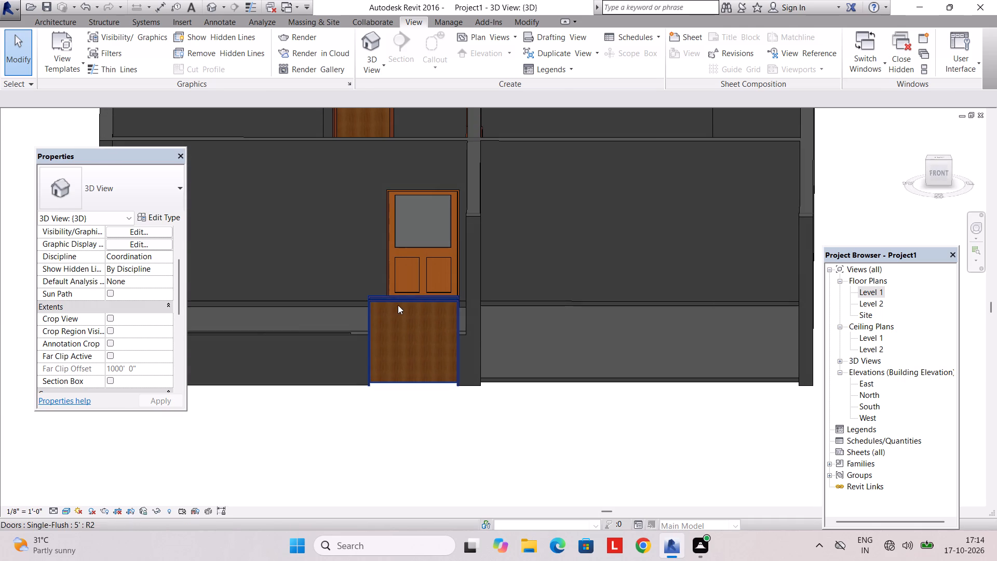
{"action": "left_click", "coordinate": [399, 304]}
{"action": "key", "text": "Delete"}
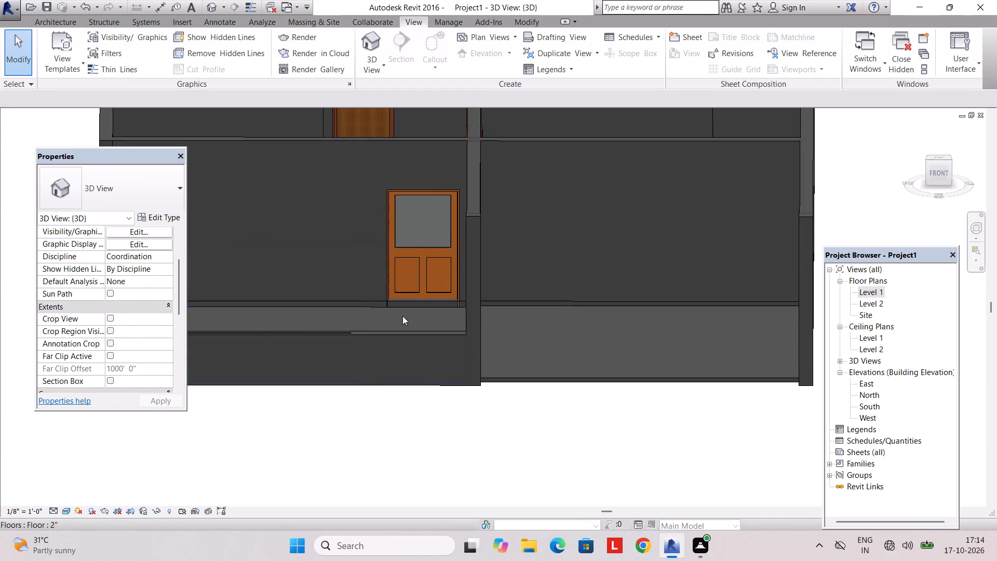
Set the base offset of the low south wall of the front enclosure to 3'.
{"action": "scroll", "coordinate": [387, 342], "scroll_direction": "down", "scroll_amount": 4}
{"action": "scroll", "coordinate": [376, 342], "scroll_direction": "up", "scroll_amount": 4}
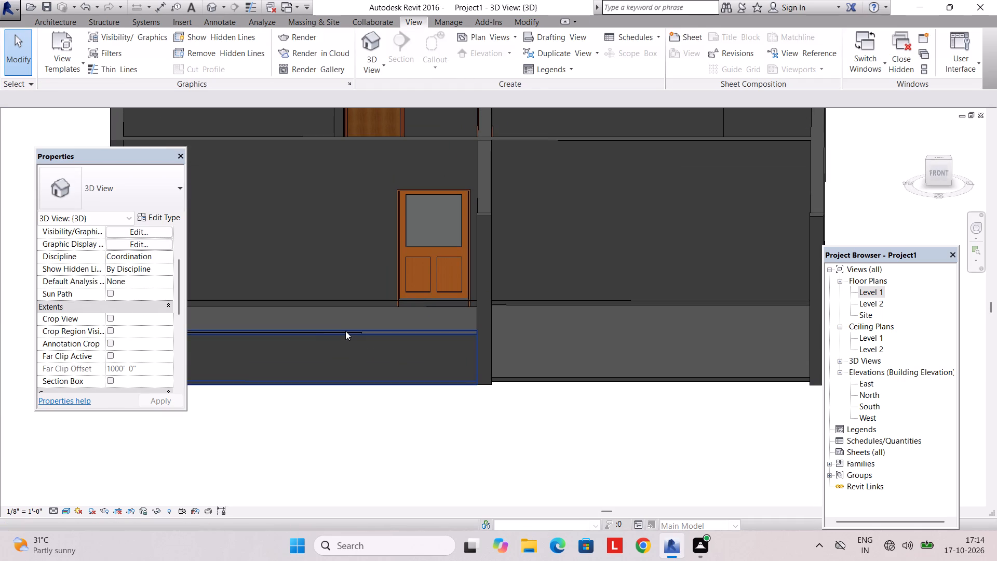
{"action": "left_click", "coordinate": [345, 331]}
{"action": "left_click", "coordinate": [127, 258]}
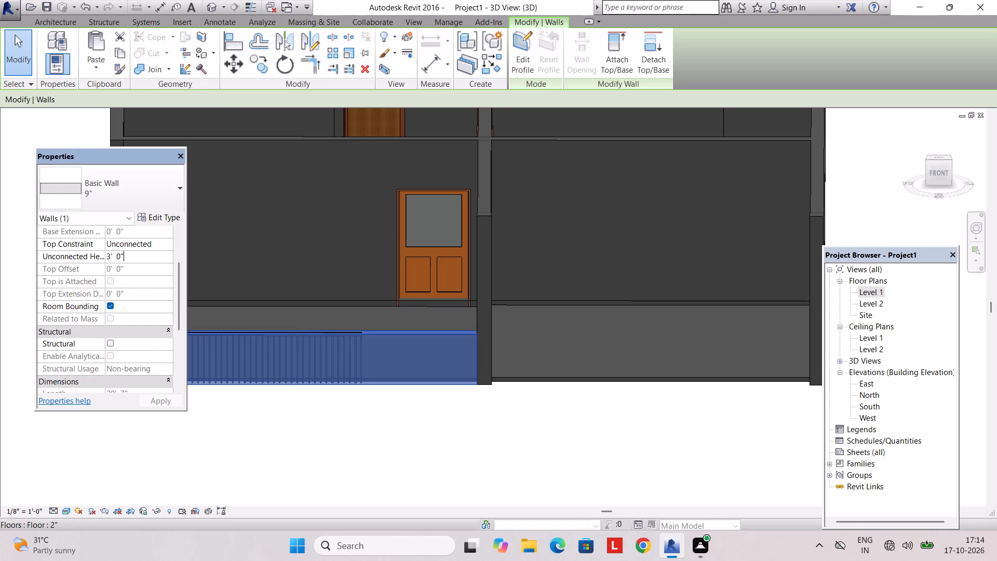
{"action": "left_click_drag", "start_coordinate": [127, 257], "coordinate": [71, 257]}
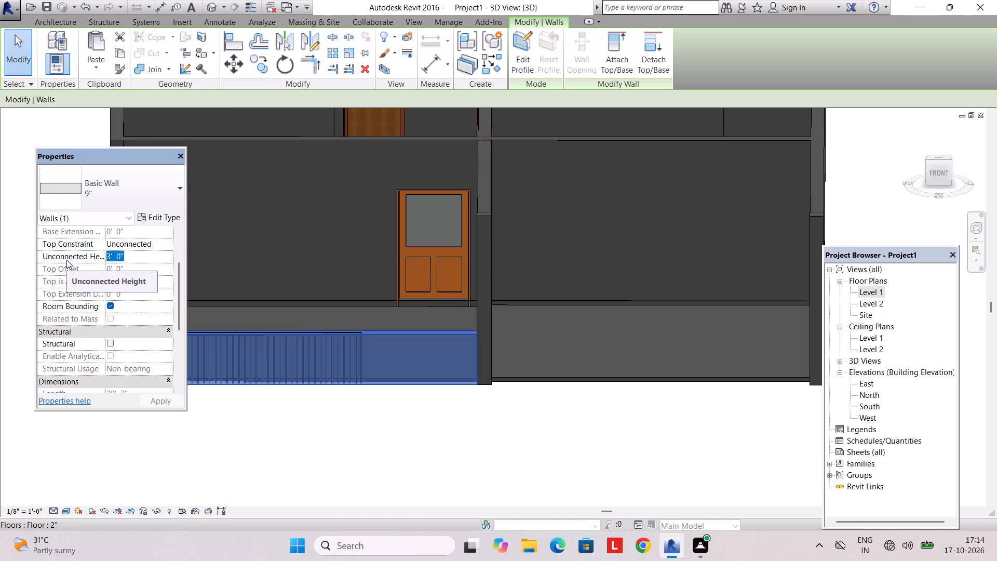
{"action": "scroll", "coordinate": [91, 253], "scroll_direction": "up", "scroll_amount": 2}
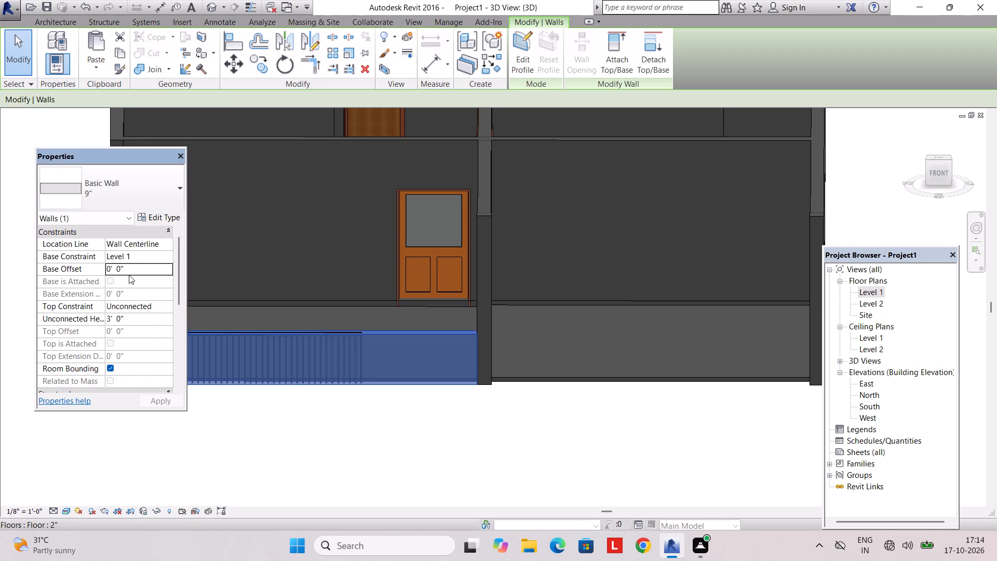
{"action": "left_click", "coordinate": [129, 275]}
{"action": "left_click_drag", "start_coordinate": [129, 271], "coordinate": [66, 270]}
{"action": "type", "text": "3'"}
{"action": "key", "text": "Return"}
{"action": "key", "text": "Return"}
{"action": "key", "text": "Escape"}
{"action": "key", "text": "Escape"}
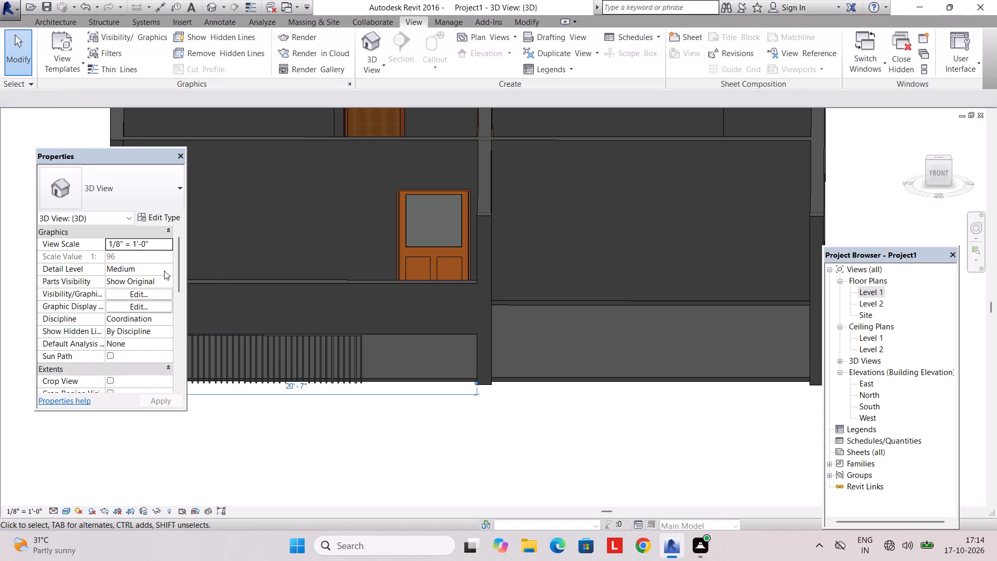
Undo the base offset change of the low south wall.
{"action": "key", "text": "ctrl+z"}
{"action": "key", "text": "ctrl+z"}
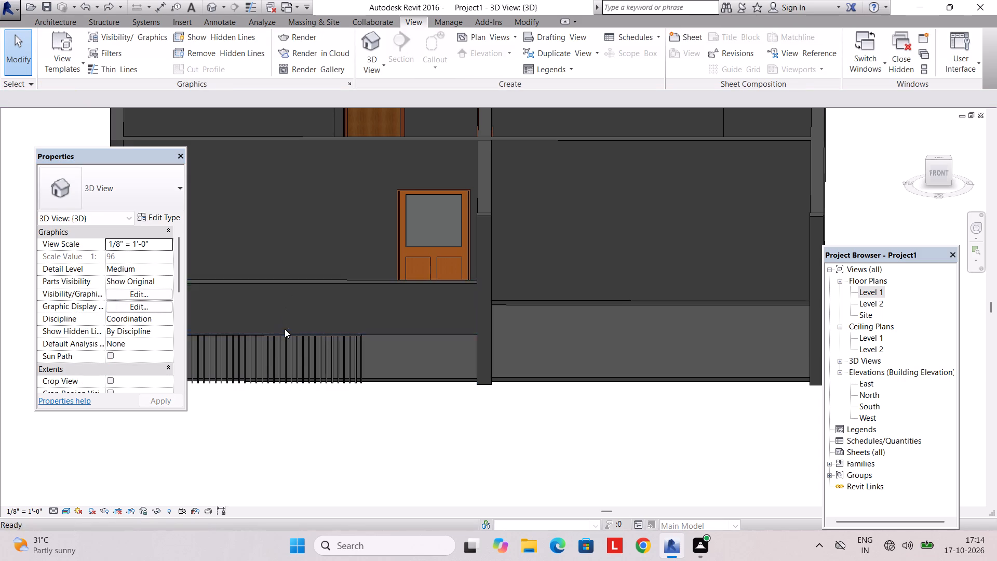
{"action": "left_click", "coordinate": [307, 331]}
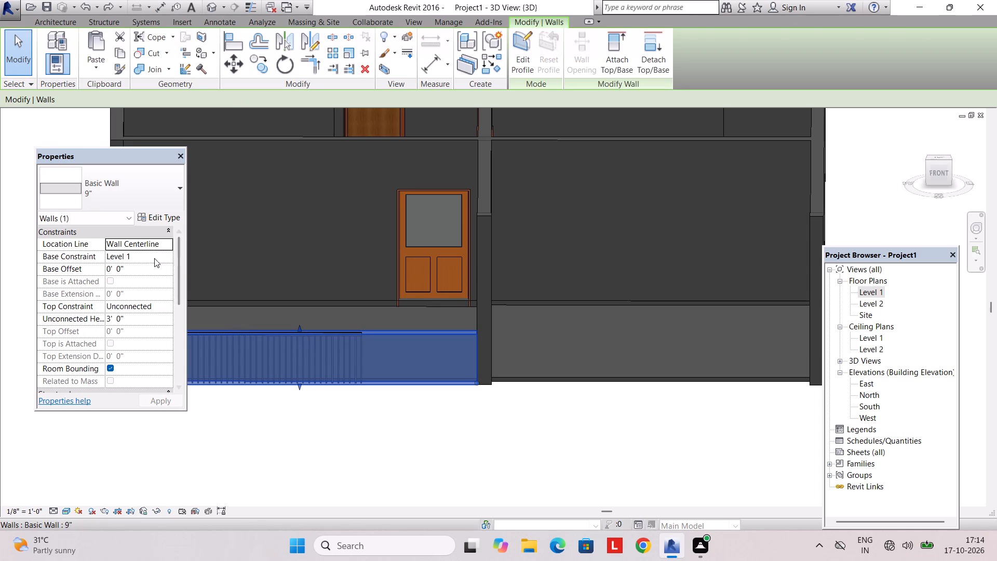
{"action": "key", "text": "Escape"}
Set the base offset of the rectangular handrail inside the front enclosure's low wall to 3'.
{"action": "scroll", "coordinate": [287, 310], "scroll_direction": "up", "scroll_amount": 3}
{"action": "left_click", "coordinate": [335, 341]}
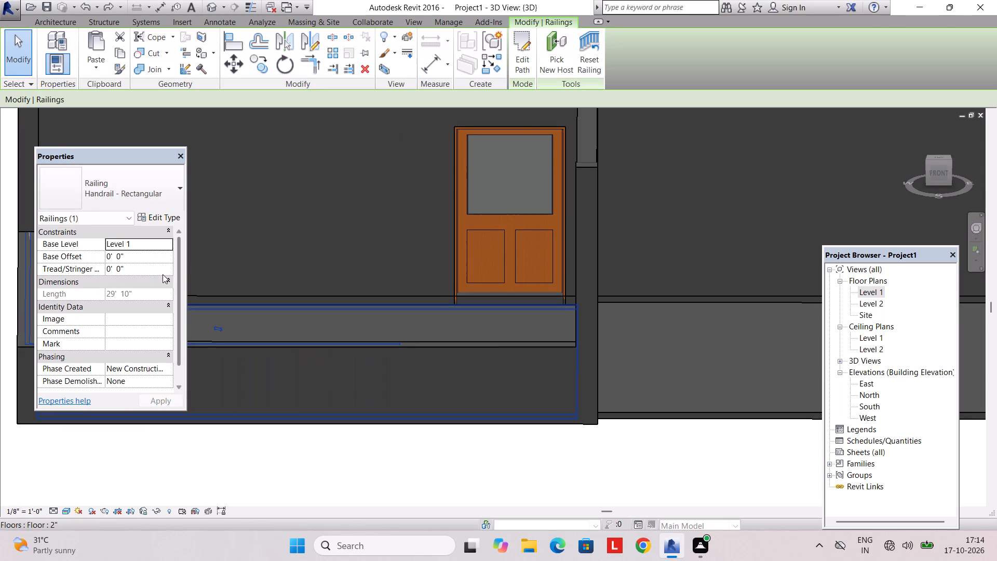
{"action": "left_click", "coordinate": [131, 256]}
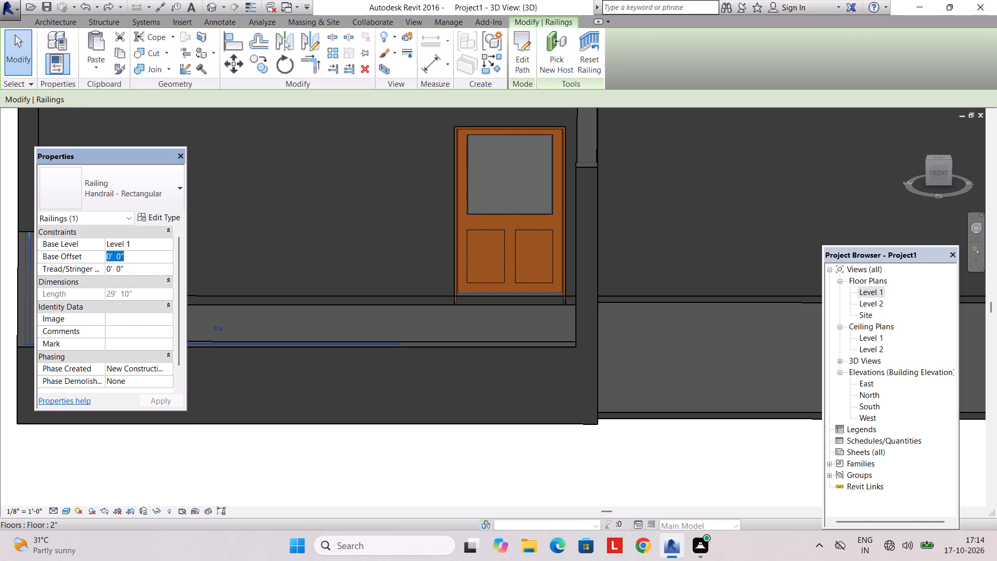
{"action": "type", "text": "3;"}
{"action": "key", "text": "BackSpace"}
{"action": "key", "text": "apostrophe"}
{"action": "key", "text": "Return"}
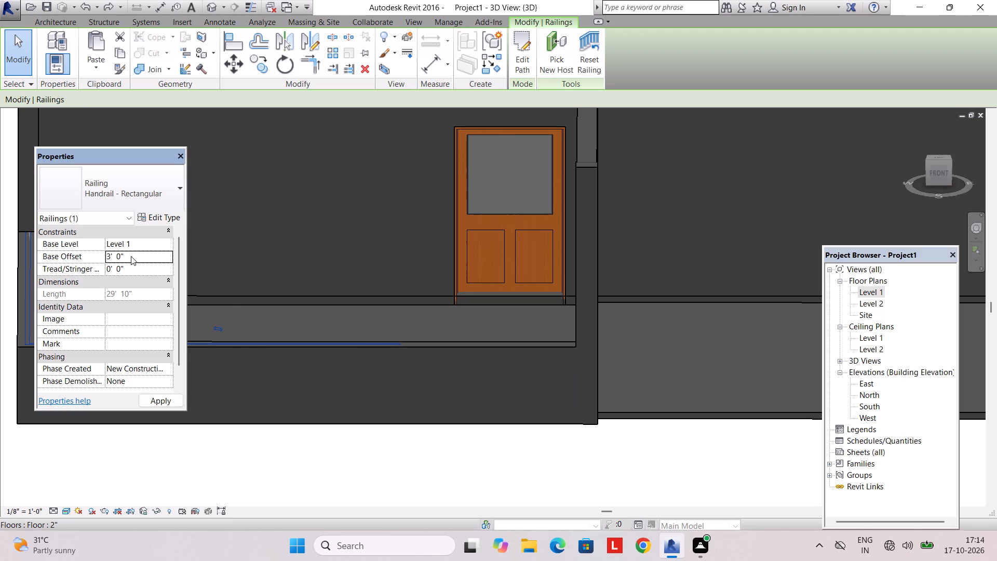
{"action": "key", "text": "Return"}
{"action": "key", "text": "Escape"}
{"action": "key", "text": "Escape"}
Try Handrail - Pipe, Guardrail - Rectangular and Glass Panel - Bottom Fill on the front railing, ending with the Guardrail - Pipe type.
{"action": "scroll", "coordinate": [294, 279], "scroll_direction": "down", "scroll_amount": 2}
{"action": "middle_click_drag", "start_coordinate": [287, 274], "coordinate": [380, 275]}
{"action": "left_click", "coordinate": [368, 272]}
{"action": "left_click", "coordinate": [142, 192]}
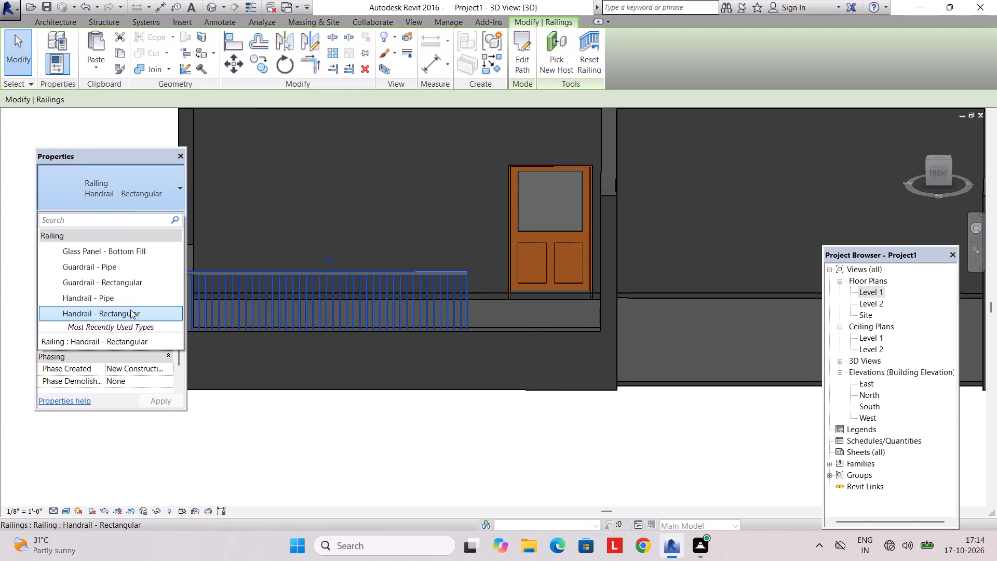
{"action": "left_click", "coordinate": [128, 300]}
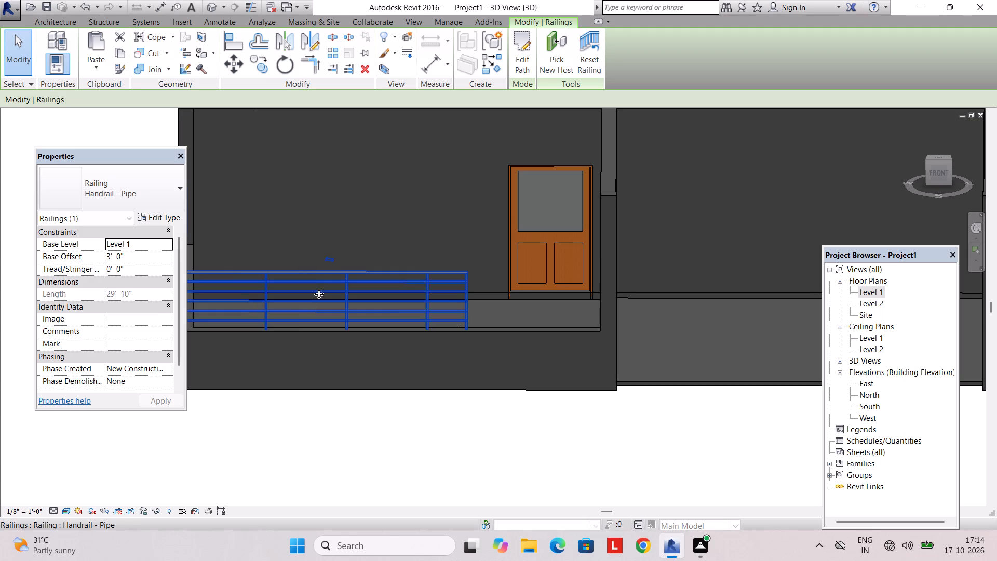
{"action": "left_click", "coordinate": [99, 192]}
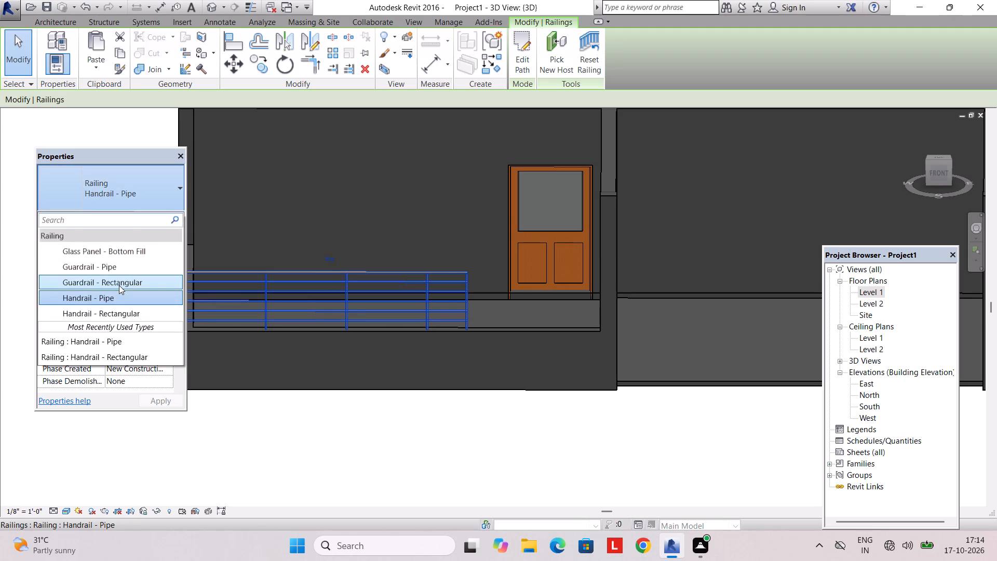
{"action": "left_click", "coordinate": [119, 285]}
{"action": "left_click", "coordinate": [129, 191]}
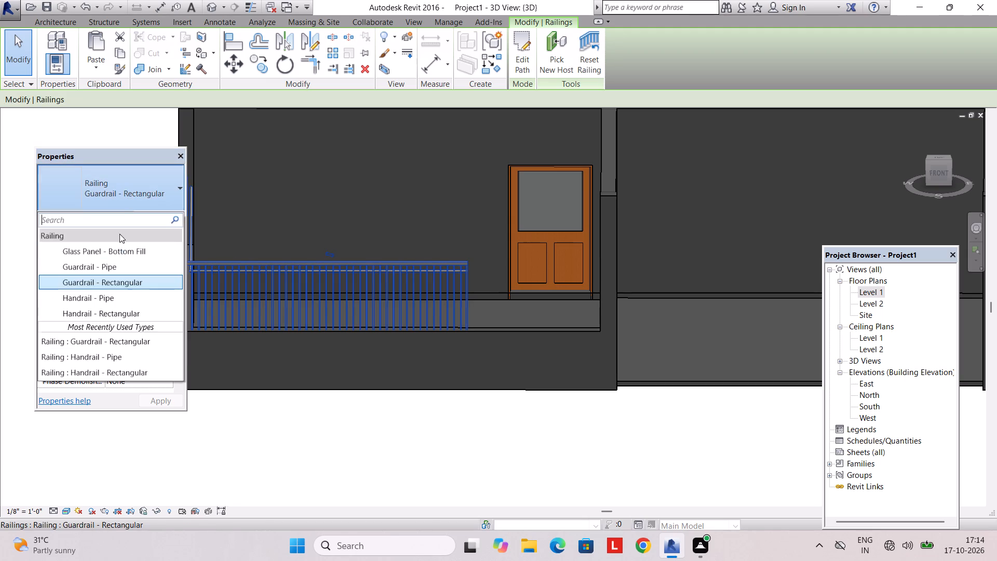
{"action": "left_click", "coordinate": [119, 256]}
{"action": "left_click", "coordinate": [143, 191]}
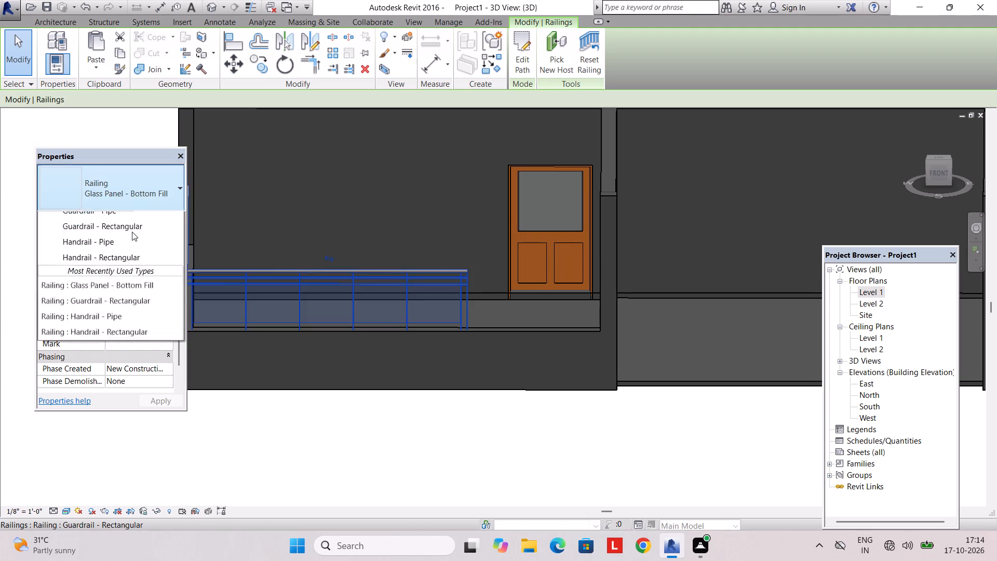
{"action": "left_click", "coordinate": [125, 267]}
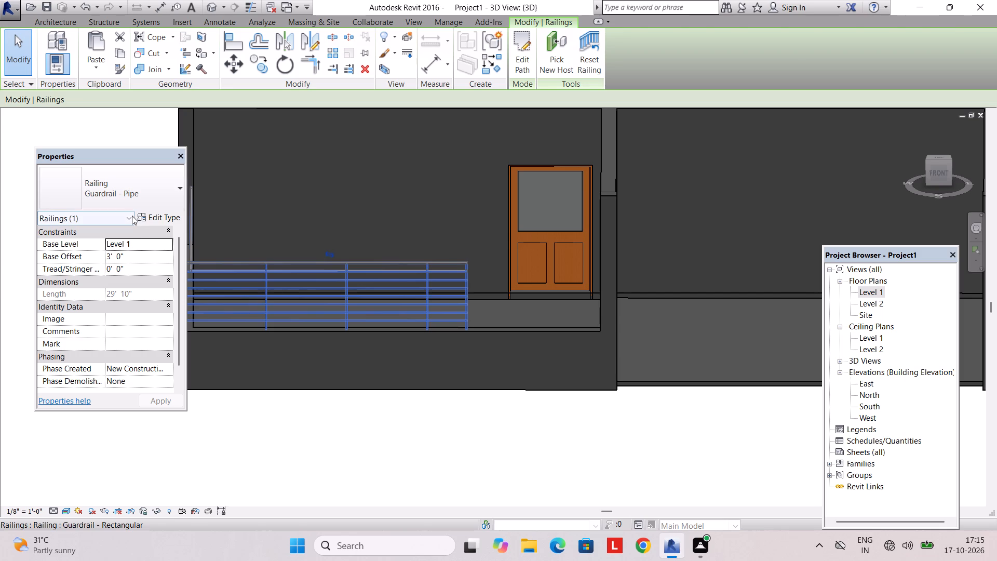
{"action": "key", "text": "Escape"}
{"action": "key", "text": "Escape"}
Inspect the raised pipe guardrail along the front enclosure's low walls in the 3D view.
{"action": "scroll", "coordinate": [265, 256], "scroll_direction": "down", "scroll_amount": 4}
{"action": "middle_click_drag", "start_coordinate": [312, 267], "coordinate": [406, 256], "text": "shift"}
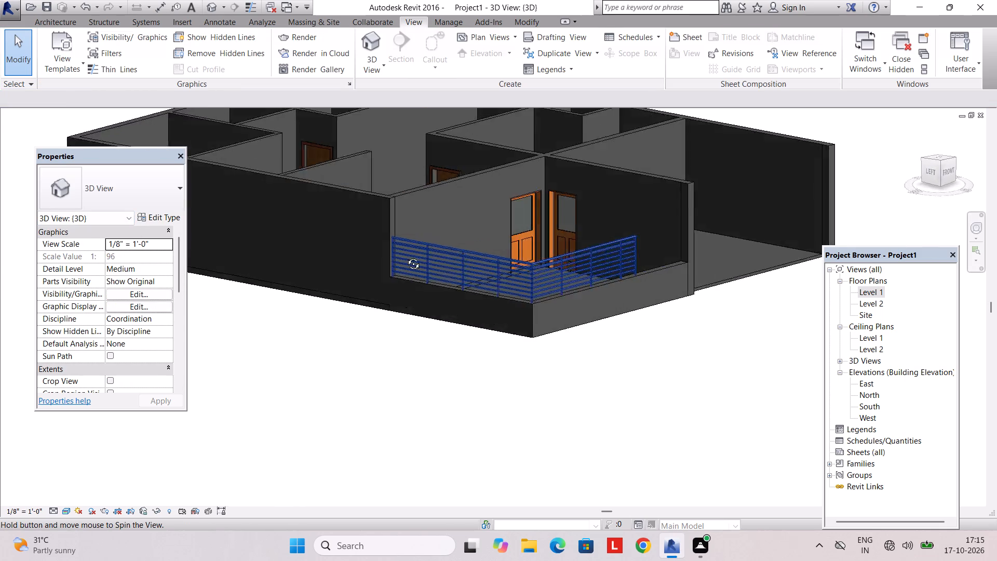
{"action": "middle_click_drag", "start_coordinate": [406, 256], "coordinate": [283, 258], "text": "shift"}
{"action": "scroll", "coordinate": [283, 258], "scroll_direction": "down", "scroll_amount": 2}
{"action": "middle_click_drag", "start_coordinate": [293, 268], "coordinate": [324, 315], "text": "shift"}
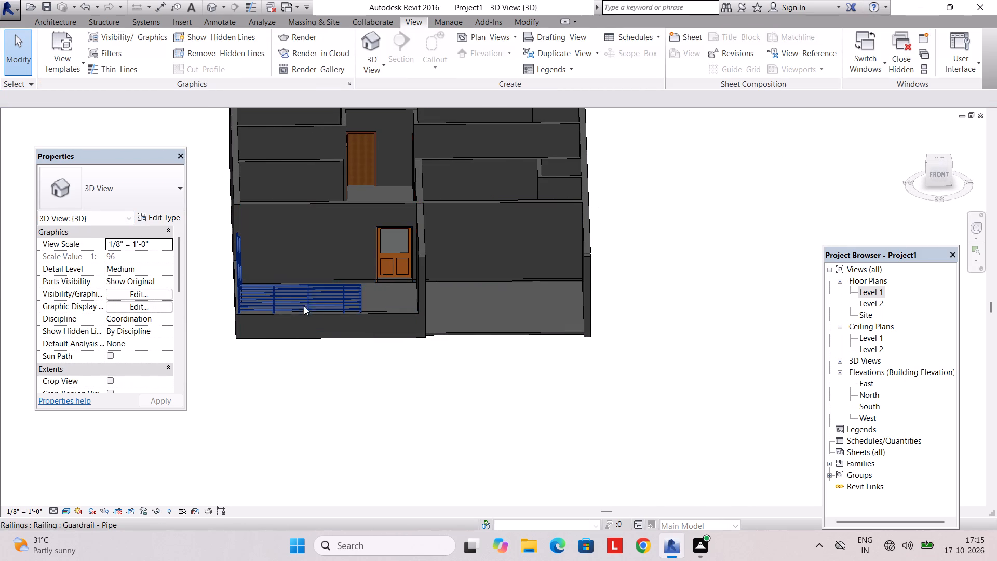
Change the front enclosure railing to the Handrail - Rectangular type and check it in the 3D view.
{"action": "left_click", "coordinate": [306, 292]}
{"action": "left_click", "coordinate": [124, 197]}
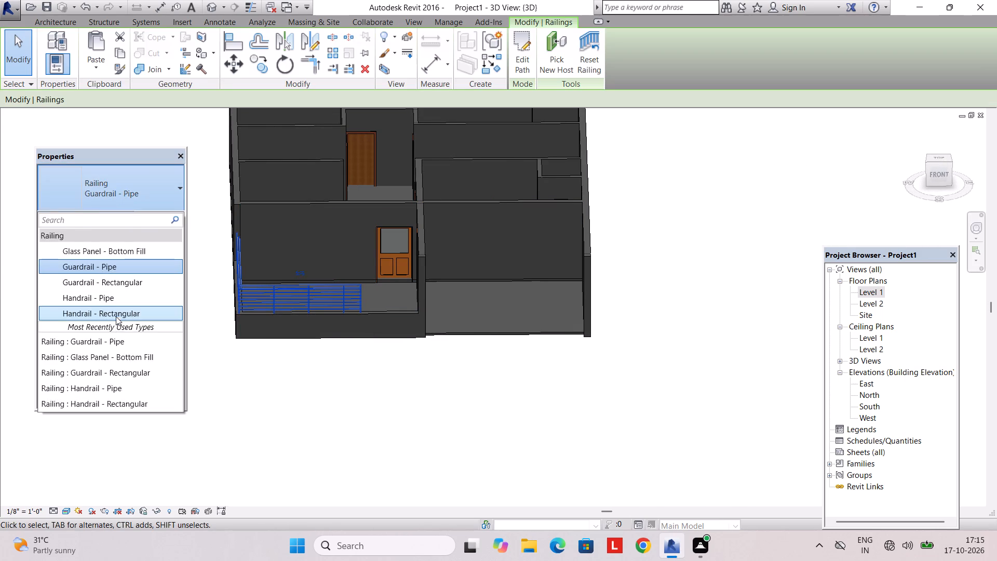
{"action": "left_click", "coordinate": [116, 317]}
{"action": "key", "text": "Escape"}
{"action": "scroll", "coordinate": [324, 303], "scroll_direction": "up", "scroll_amount": 2}
{"action": "middle_click_drag", "start_coordinate": [335, 315], "coordinate": [316, 284]}
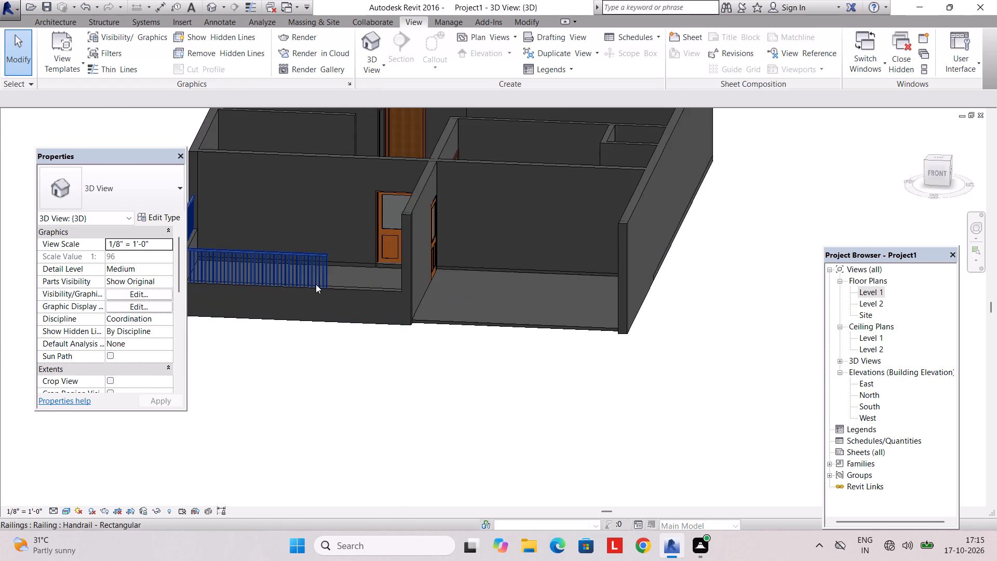
{"action": "scroll", "coordinate": [316, 284], "scroll_direction": "down", "scroll_amount": 3}
{"action": "middle_click_drag", "start_coordinate": [306, 295], "coordinate": [341, 287]}
{"action": "scroll", "coordinate": [355, 288], "scroll_direction": "up", "scroll_amount": 2}
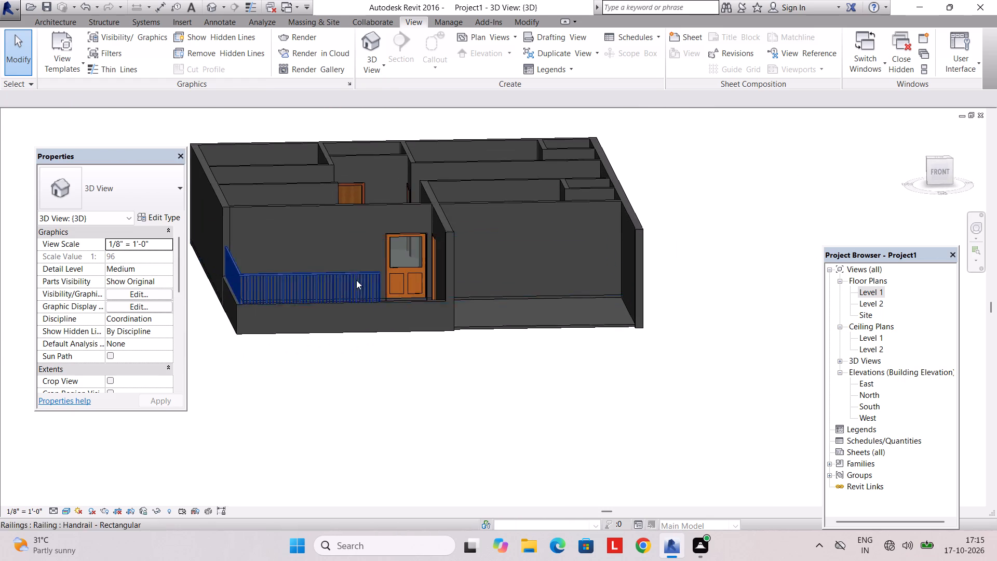
{"action": "scroll", "coordinate": [356, 280], "scroll_direction": "up", "scroll_amount": 2}
{"action": "middle_click_drag", "start_coordinate": [389, 325], "coordinate": [369, 366], "text": "shift"}
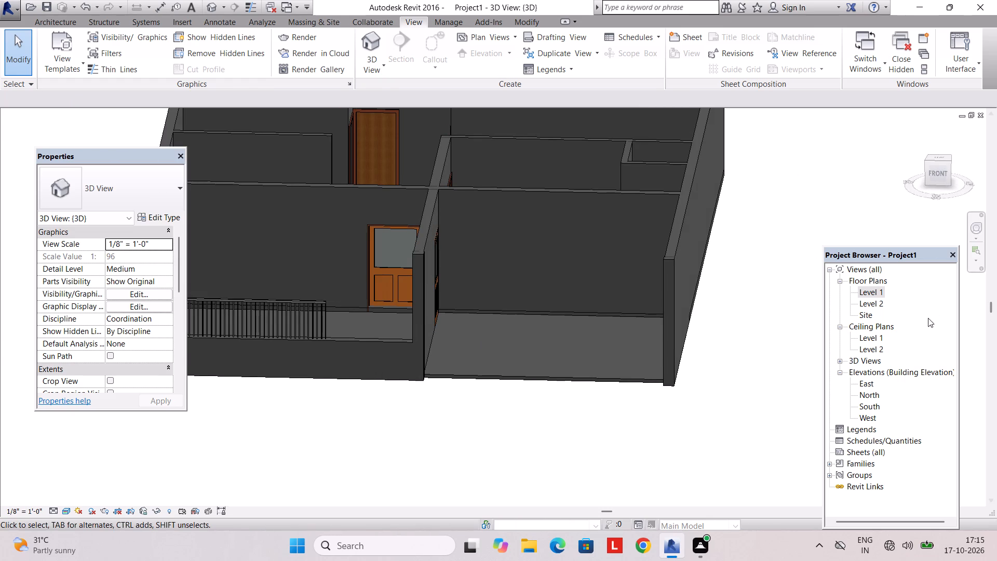
In the Level 1 plan, split the low south wall 5'-0" from the dividing wall and delete the short segment beside it.
{"action": "double_click", "coordinate": [871, 296]}
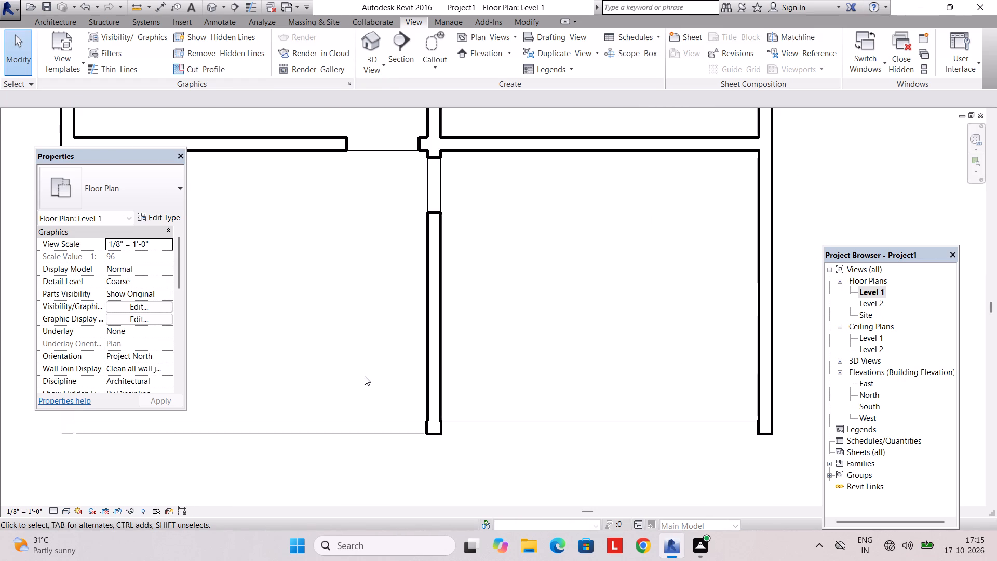
{"action": "scroll", "coordinate": [360, 376], "scroll_direction": "down", "scroll_amount": 2}
{"action": "middle_click_drag", "start_coordinate": [346, 380], "coordinate": [384, 357]}
{"action": "scroll", "coordinate": [391, 363], "scroll_direction": "down", "scroll_amount": 2}
{"action": "scroll", "coordinate": [397, 373], "scroll_direction": "up", "scroll_amount": 1}
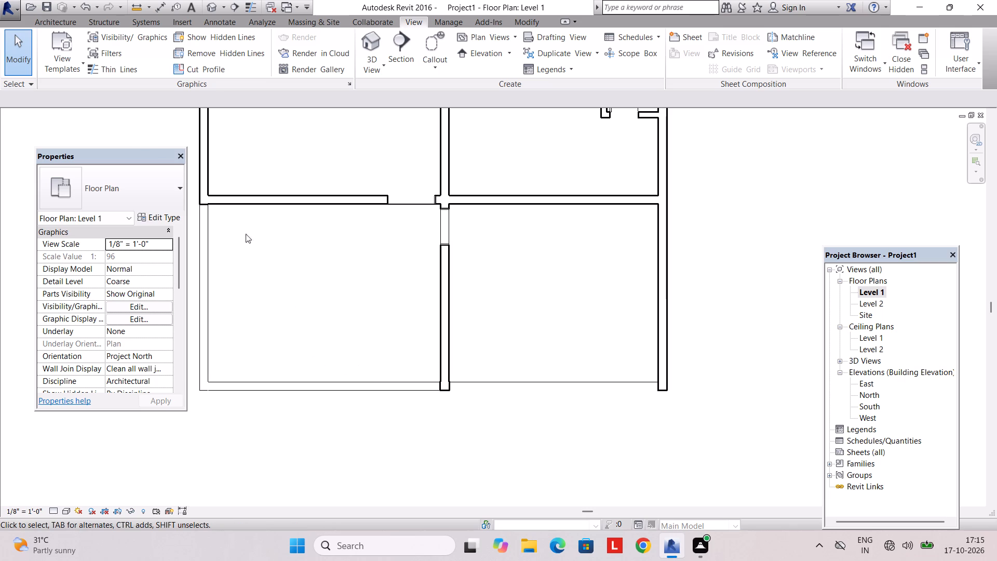
{"action": "left_click", "coordinate": [535, 18]}
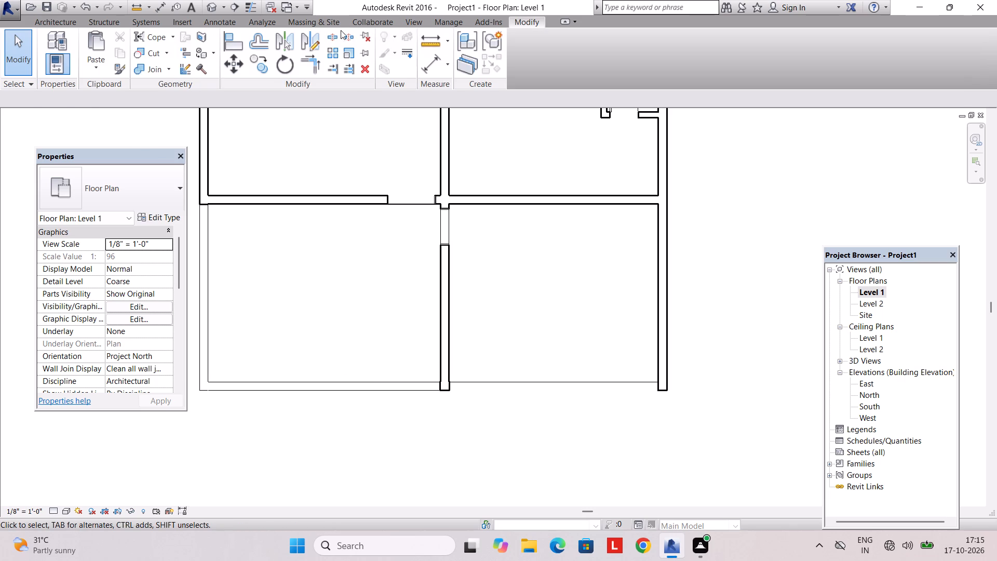
{"action": "left_click", "coordinate": [330, 36]}
{"action": "scroll", "coordinate": [342, 390], "scroll_direction": "up", "scroll_amount": 3}
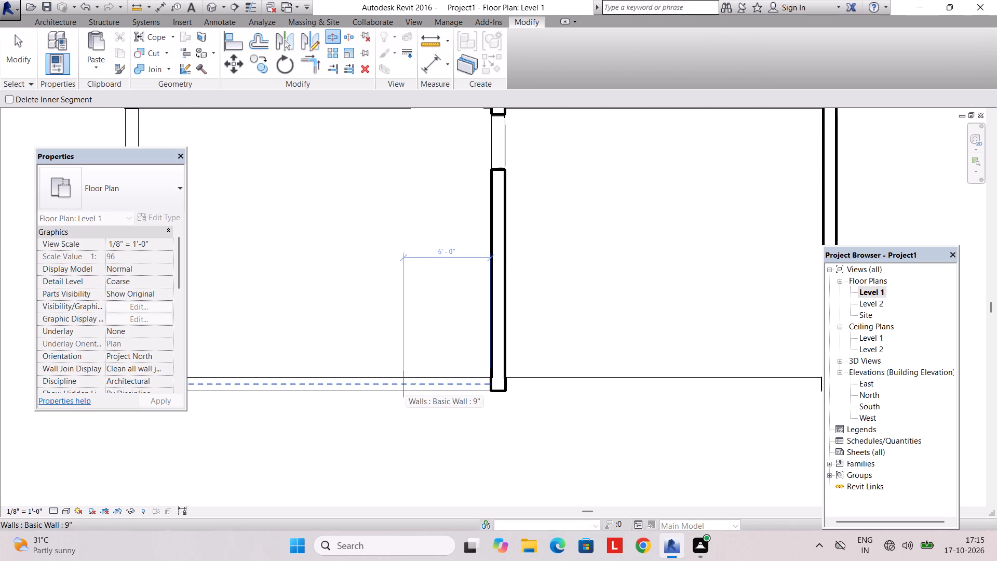
{"action": "left_click", "coordinate": [406, 389]}
{"action": "key", "text": "Escape"}
{"action": "key", "text": "Escape"}
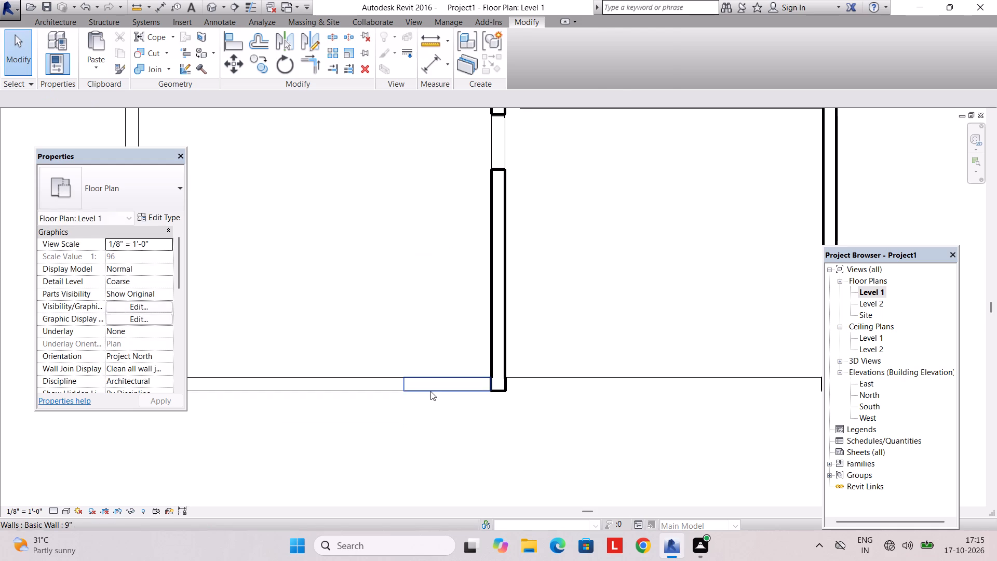
{"action": "left_click", "coordinate": [430, 391]}
{"action": "key", "text": "Delete"}
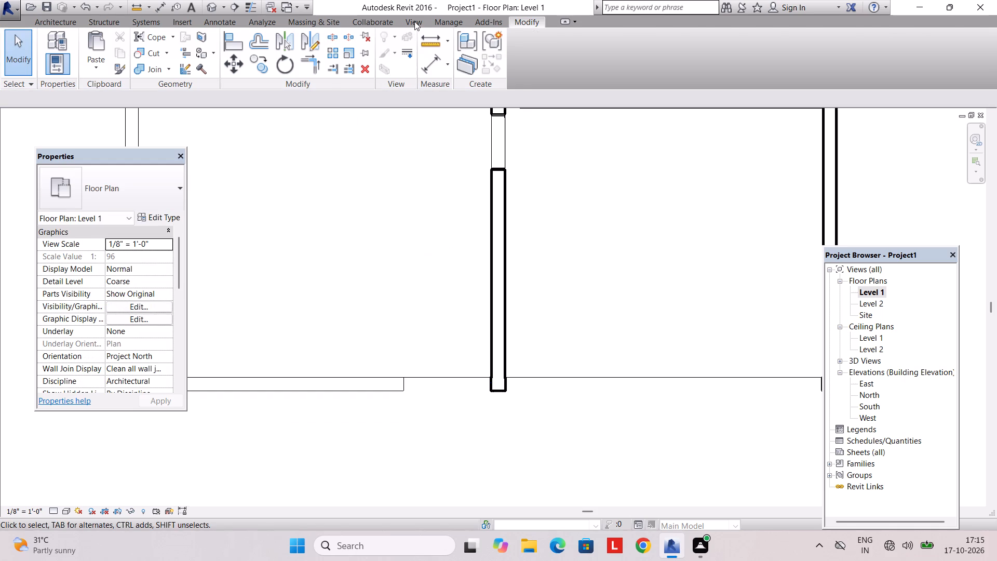
Inspect the front enclosure's wall opening, railing, entry doors and floors from several angles in the 3D view.
{"action": "left_click", "coordinate": [414, 21]}
{"action": "left_click", "coordinate": [378, 35]}
{"action": "middle_click_drag", "start_coordinate": [416, 343], "coordinate": [434, 393], "text": "shift"}
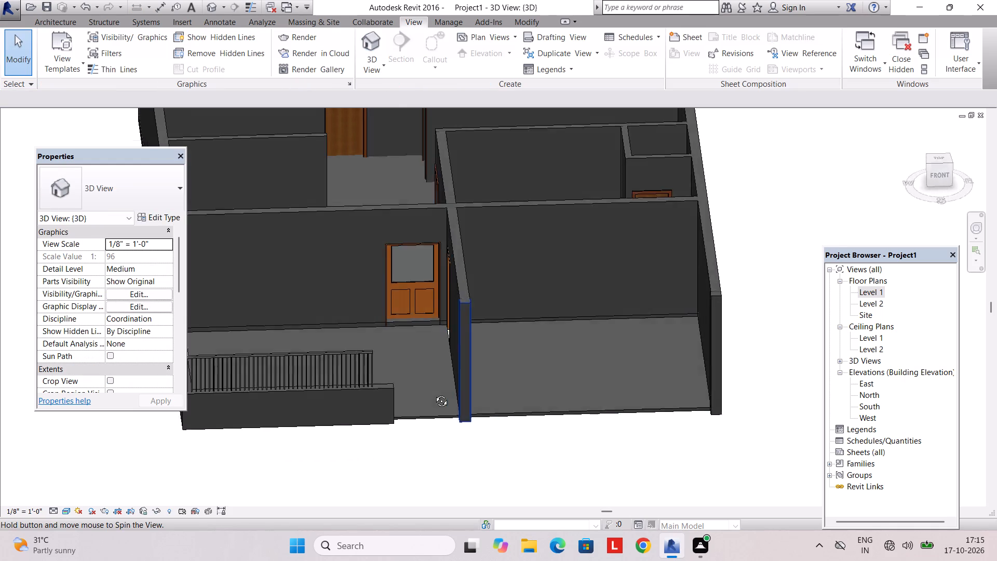
{"action": "middle_click_drag", "start_coordinate": [434, 393], "coordinate": [452, 400], "text": "shift"}
{"action": "middle_click_drag", "start_coordinate": [456, 388], "coordinate": [436, 410], "text": "shift"}
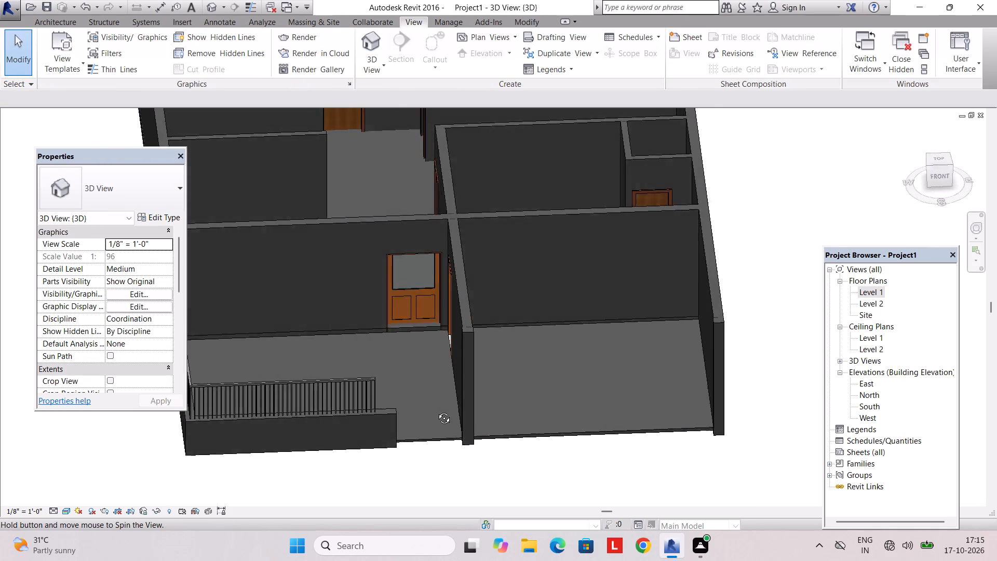
{"action": "middle_click_drag", "start_coordinate": [436, 410], "coordinate": [459, 500], "text": "shift"}
{"action": "middle_click_drag", "start_coordinate": [475, 386], "coordinate": [476, 441], "text": "shift"}
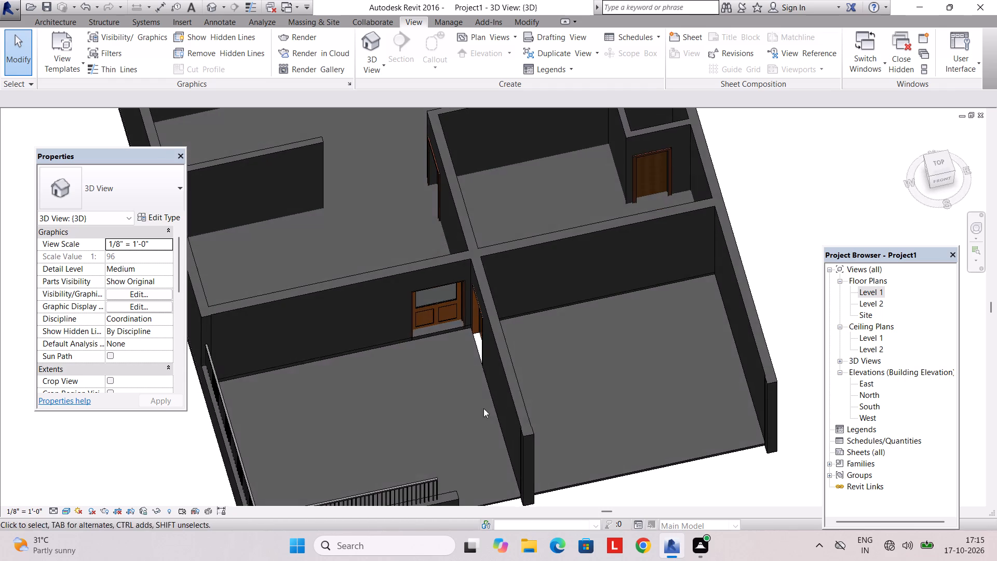
{"action": "middle_click_drag", "start_coordinate": [490, 396], "coordinate": [489, 412], "text": "shift"}
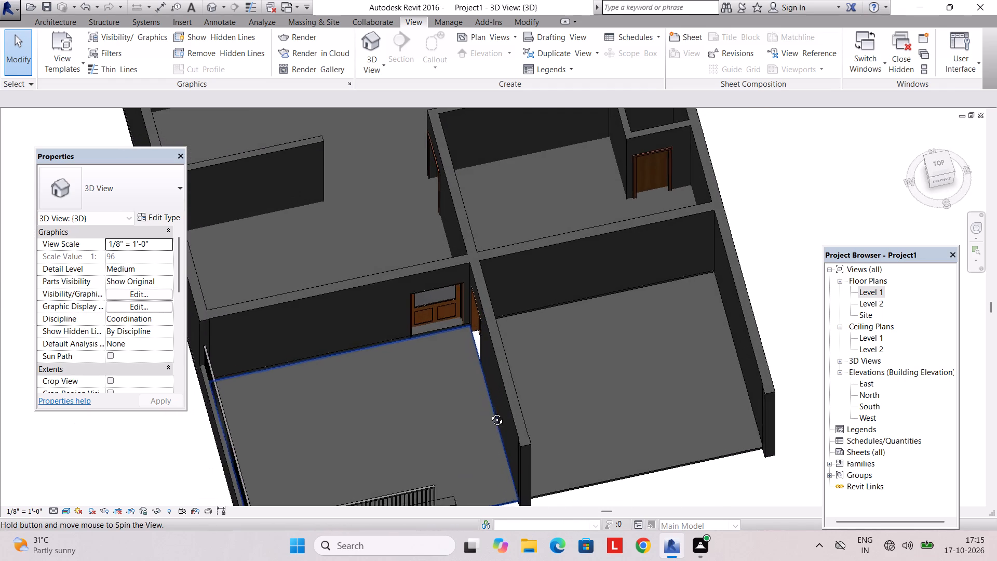
{"action": "middle_click_drag", "start_coordinate": [489, 412], "coordinate": [483, 397], "text": "shift"}
{"action": "scroll", "coordinate": [464, 350], "scroll_direction": "up", "scroll_amount": 2}
{"action": "middle_click_drag", "start_coordinate": [477, 355], "coordinate": [448, 299]}
{"action": "scroll", "coordinate": [448, 300], "scroll_direction": "down", "scroll_amount": 3}
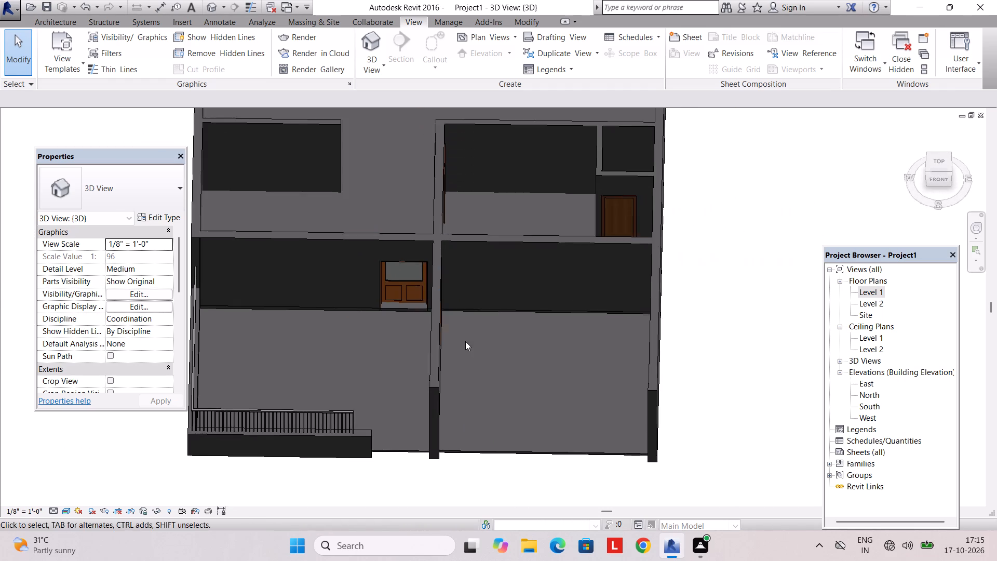
{"action": "middle_click_drag", "start_coordinate": [465, 341], "coordinate": [455, 217], "text": "shift"}
{"action": "middle_click_drag", "start_coordinate": [467, 301], "coordinate": [494, 222], "text": "shift"}
{"action": "middle_click_drag", "start_coordinate": [490, 275], "coordinate": [483, 224], "text": "shift"}
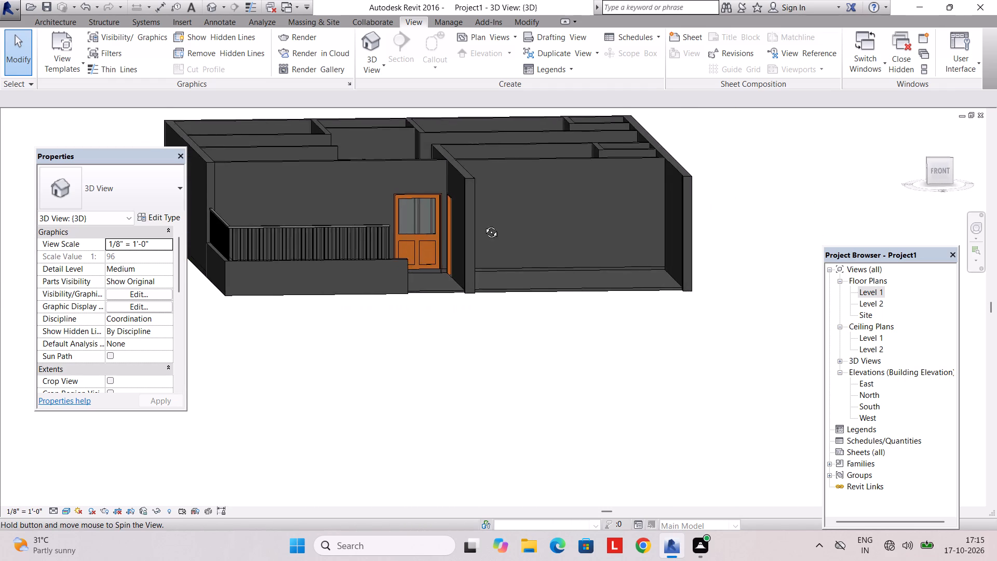
{"action": "middle_click_drag", "start_coordinate": [483, 224], "coordinate": [475, 190], "text": "shift"}
{"action": "middle_click_drag", "start_coordinate": [477, 209], "coordinate": [477, 201], "text": "shift"}
Change the front enclosure's floor to the 3" floor type.
{"action": "scroll", "coordinate": [481, 233], "scroll_direction": "up", "scroll_amount": 5}
{"action": "middle_click_drag", "start_coordinate": [482, 259], "coordinate": [492, 278], "text": "shift"}
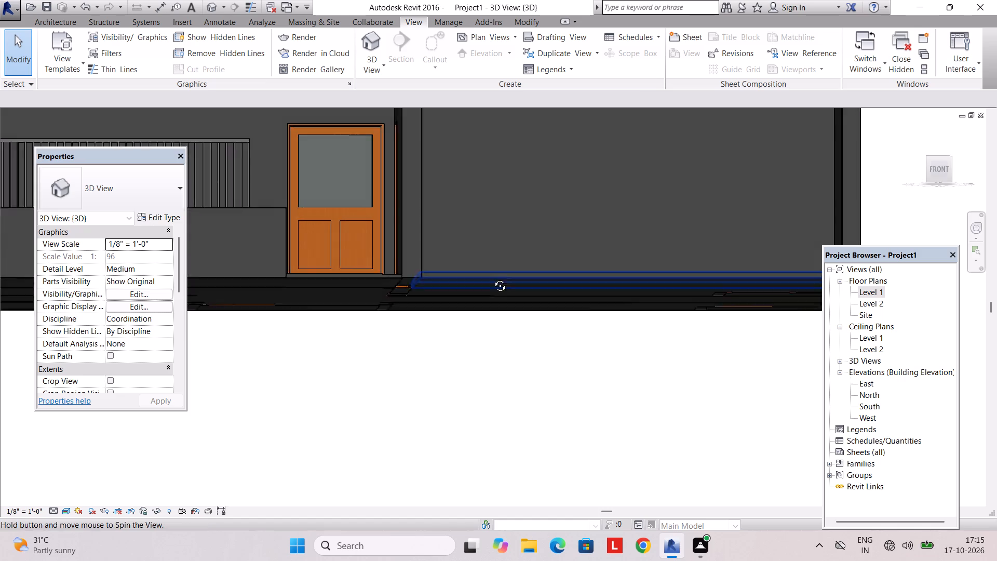
{"action": "middle_click_drag", "start_coordinate": [492, 278], "coordinate": [493, 279], "text": "shift"}
{"action": "middle_click_drag", "start_coordinate": [489, 318], "coordinate": [485, 326], "text": "shift"}
{"action": "left_click", "coordinate": [368, 313]}
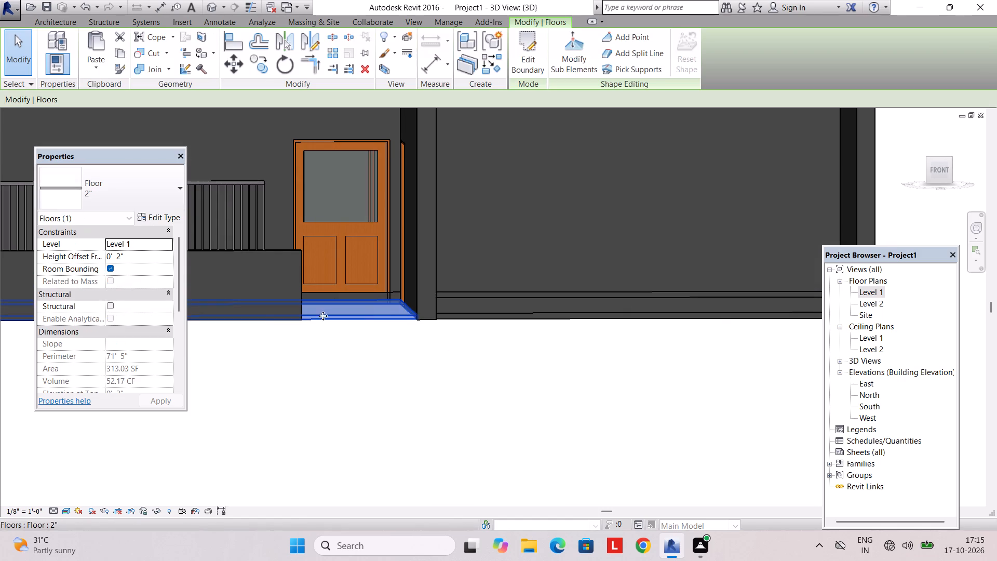
{"action": "left_click", "coordinate": [169, 212]}
{"action": "left_click", "coordinate": [522, 119]}
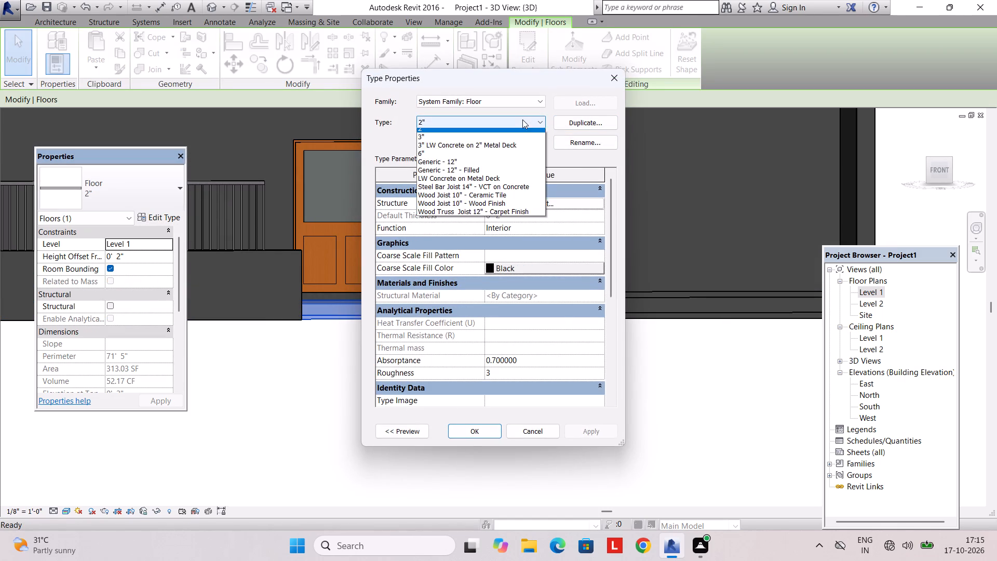
{"action": "left_click", "coordinate": [440, 143]}
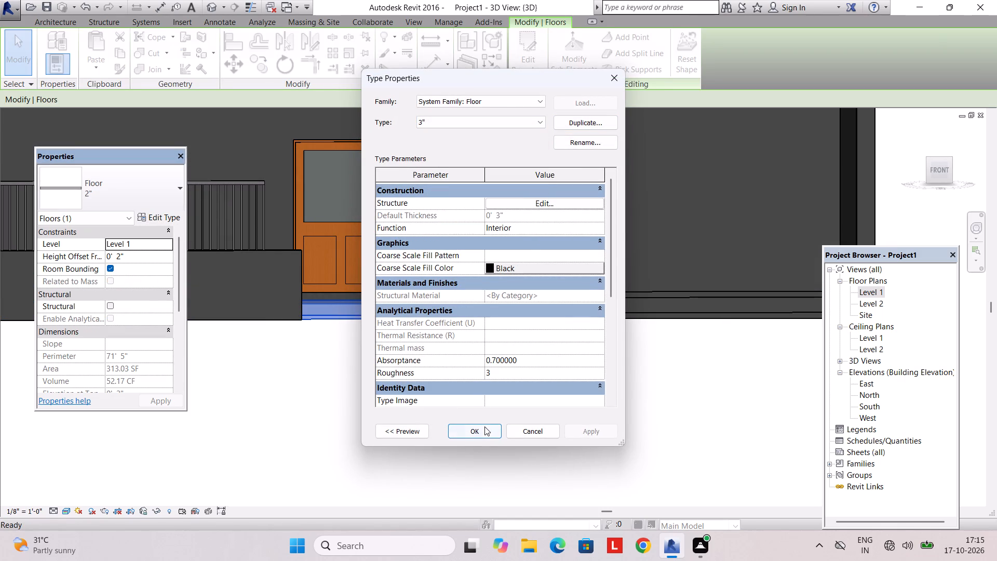
{"action": "left_click", "coordinate": [484, 426]}
{"action": "key", "text": "Escape"}
{"action": "key", "text": "Escape"}
Open the boundary sketch of the front enclosure's floor, which stops short of the side door, in the Level 1 plan.
{"action": "middle_click_drag", "start_coordinate": [423, 340], "coordinate": [435, 452], "text": "shift"}
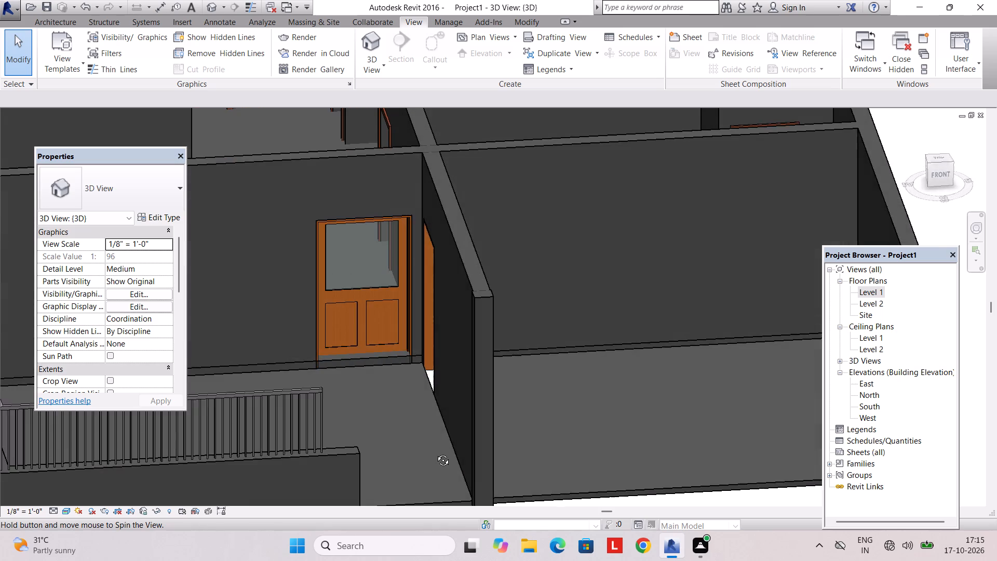
{"action": "middle_click_drag", "start_coordinate": [435, 452], "coordinate": [460, 487], "text": "shift"}
{"action": "scroll", "coordinate": [504, 372], "scroll_direction": "up", "scroll_amount": 4}
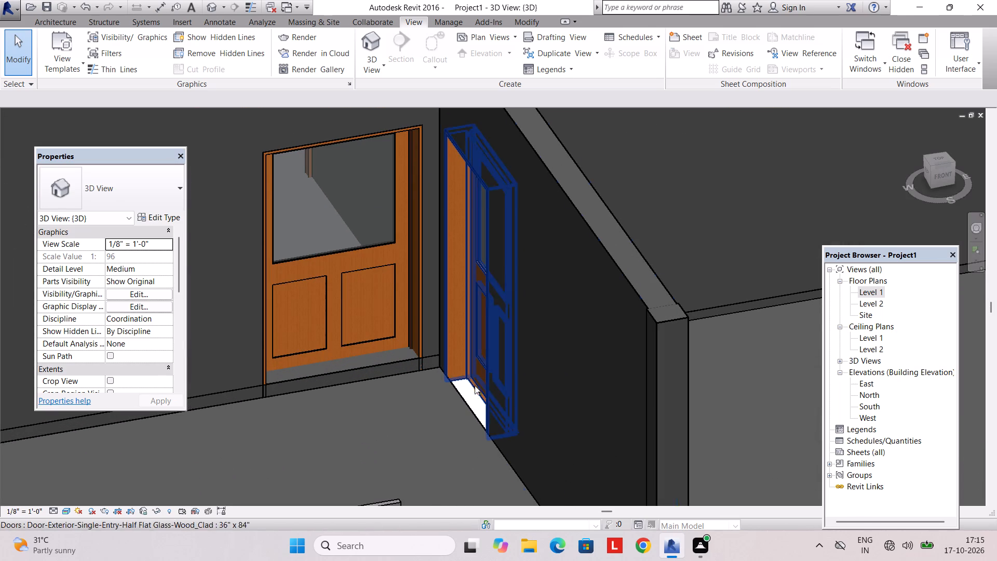
{"action": "left_click", "coordinate": [470, 396]}
{"action": "middle_click_drag", "start_coordinate": [513, 393], "coordinate": [498, 411], "text": "shift"}
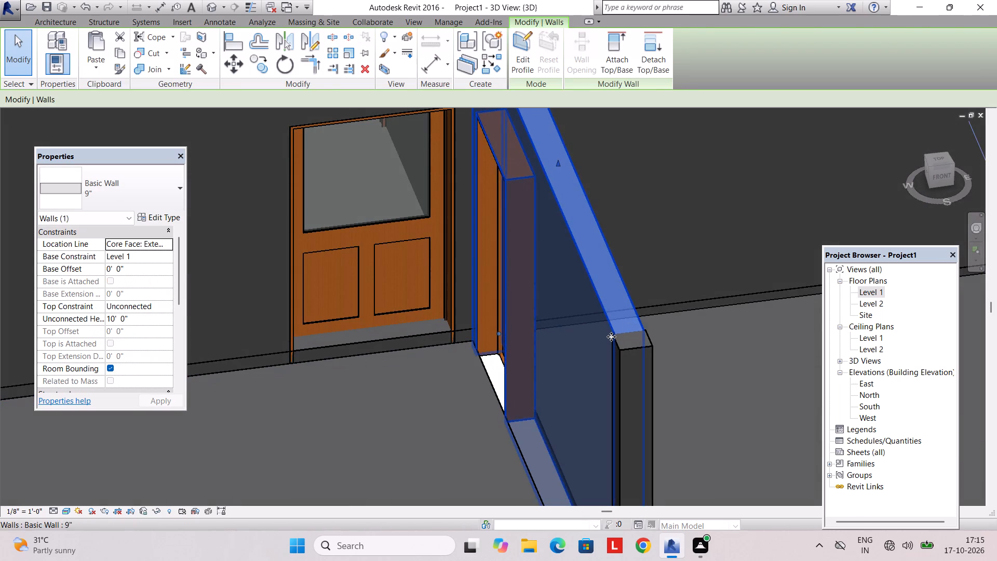
{"action": "key", "text": "Escape"}
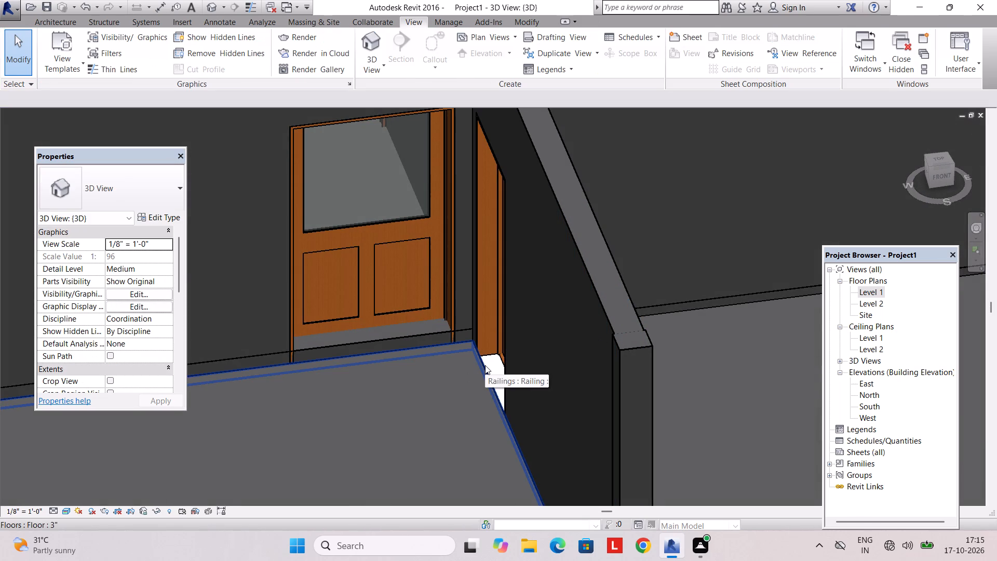
{"action": "middle_click_drag", "start_coordinate": [516, 366], "coordinate": [504, 388], "text": "shift"}
{"action": "left_click", "coordinate": [505, 354]}
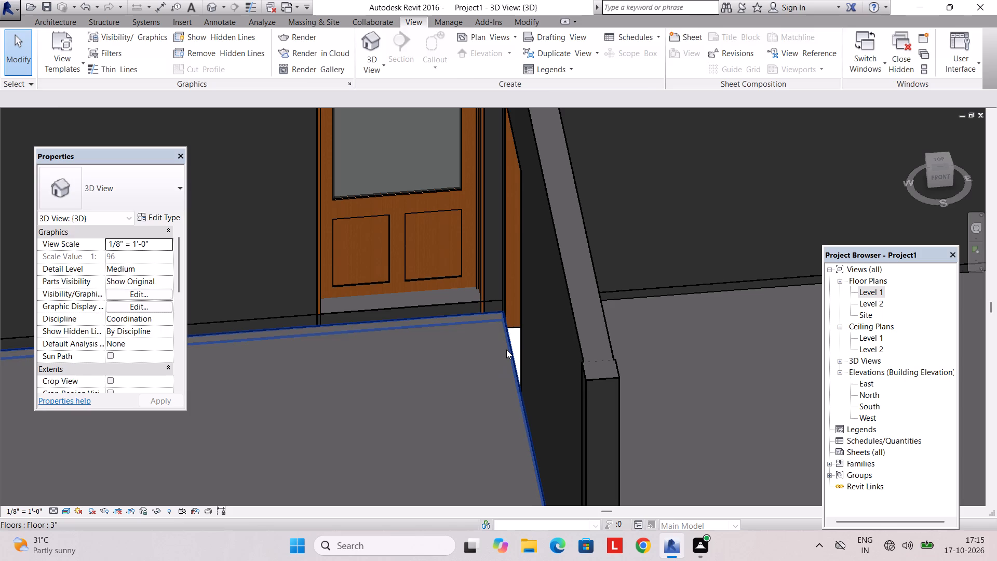
{"action": "left_click", "coordinate": [506, 350]}
{"action": "left_click", "coordinate": [521, 63]}
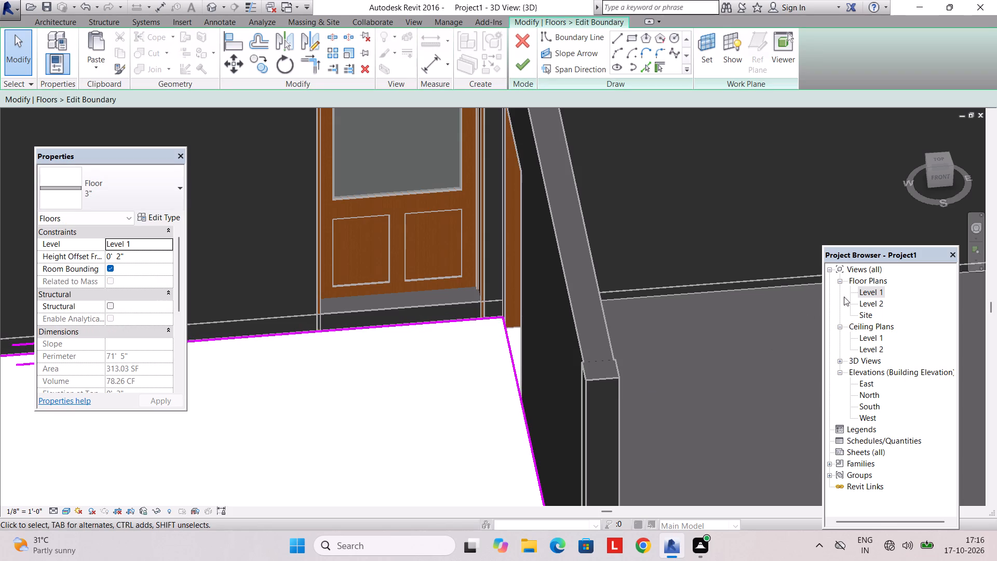
{"action": "double_click", "coordinate": [867, 288]}
Nudge the floor's east boundary line across to the dividing wall's far face under the side door and finish the sketch.
{"action": "middle_click_drag", "start_coordinate": [488, 249], "coordinate": [467, 362]}
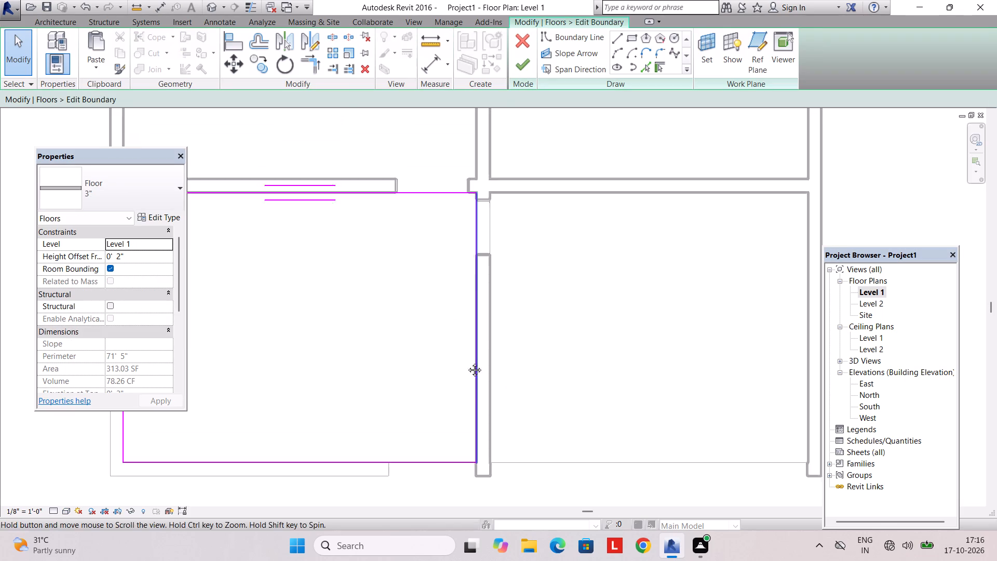
{"action": "middle_click_drag", "start_coordinate": [467, 362], "coordinate": [460, 391]}
{"action": "left_click", "coordinate": [466, 285]}
{"action": "key", "text": "Right"}
{"action": "key", "text": "Right"}
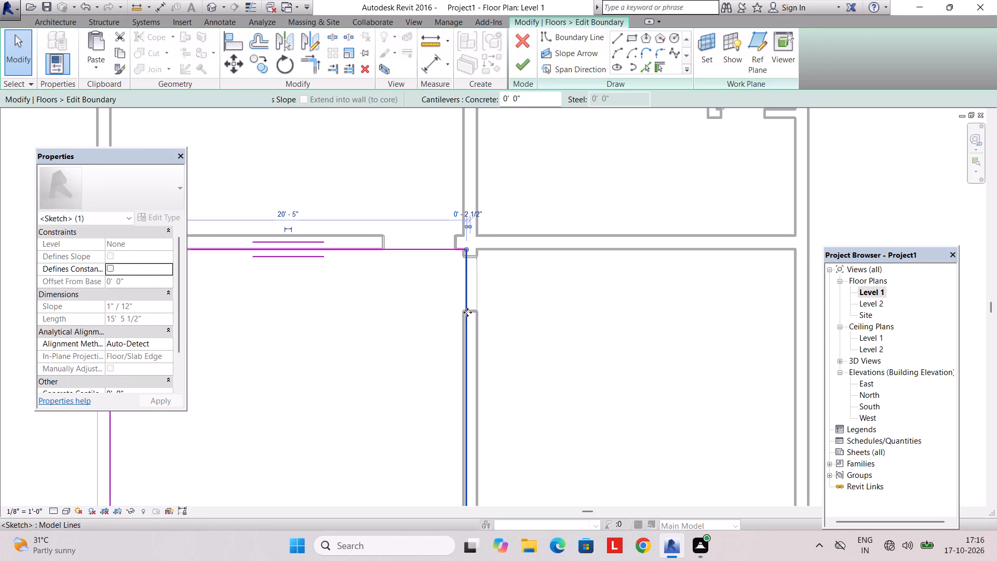
{"action": "key", "text": "Right"}
{"action": "scroll", "coordinate": [475, 311], "scroll_direction": "up", "scroll_amount": 6}
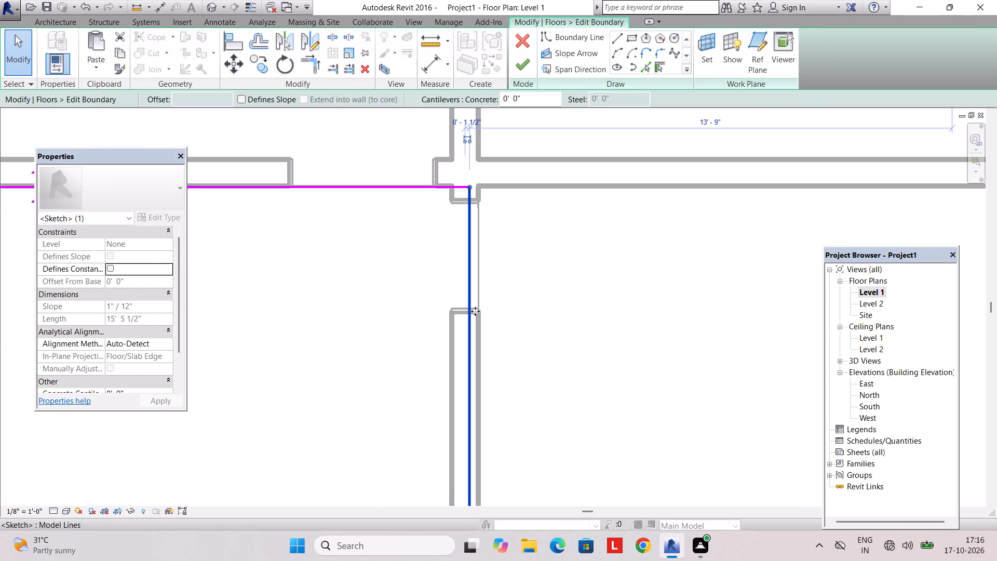
{"action": "key", "text": "Right"}
{"action": "key", "text": "Right"}
{"action": "key", "text": "Right"}
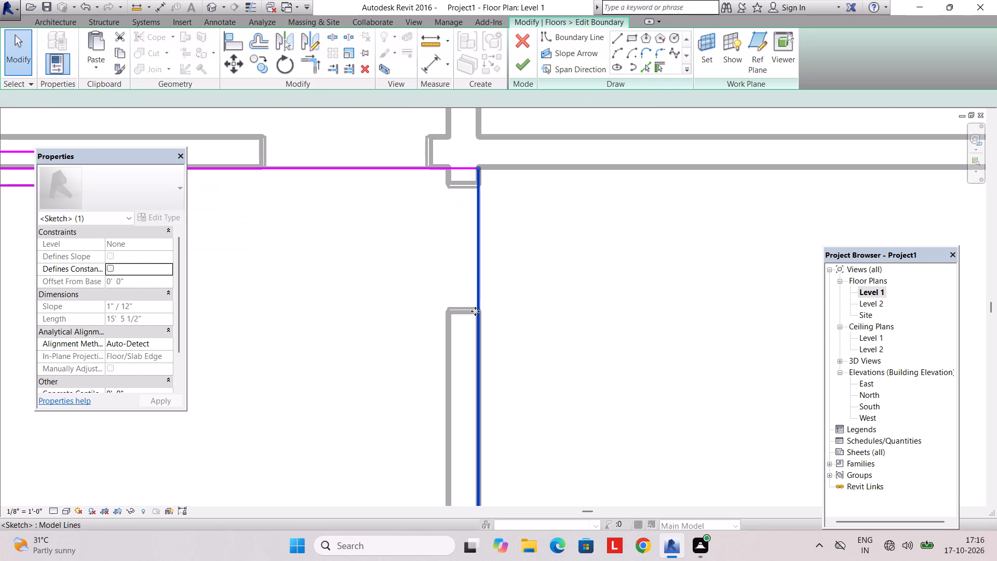
{"action": "key", "text": "Left"}
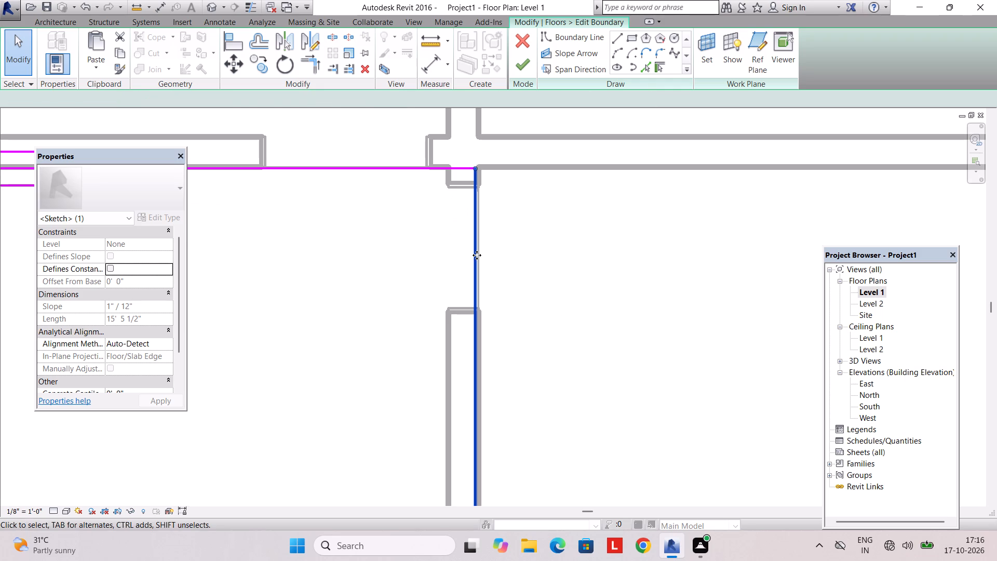
{"action": "scroll", "coordinate": [475, 242], "scroll_direction": "up", "scroll_amount": 10}
{"action": "key", "text": "Right"}
{"action": "key", "text": "Right"}
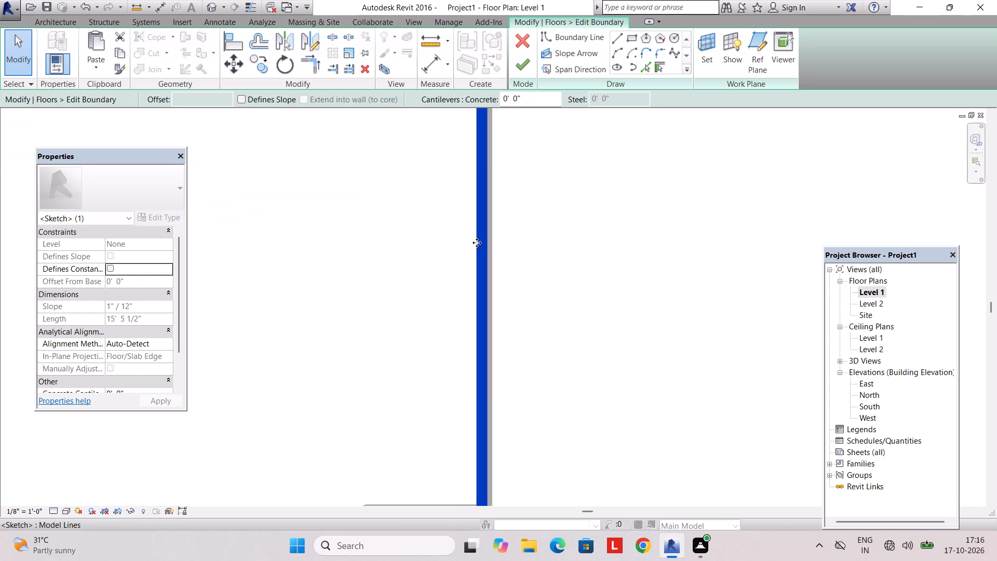
{"action": "left_click", "coordinate": [516, 61]}
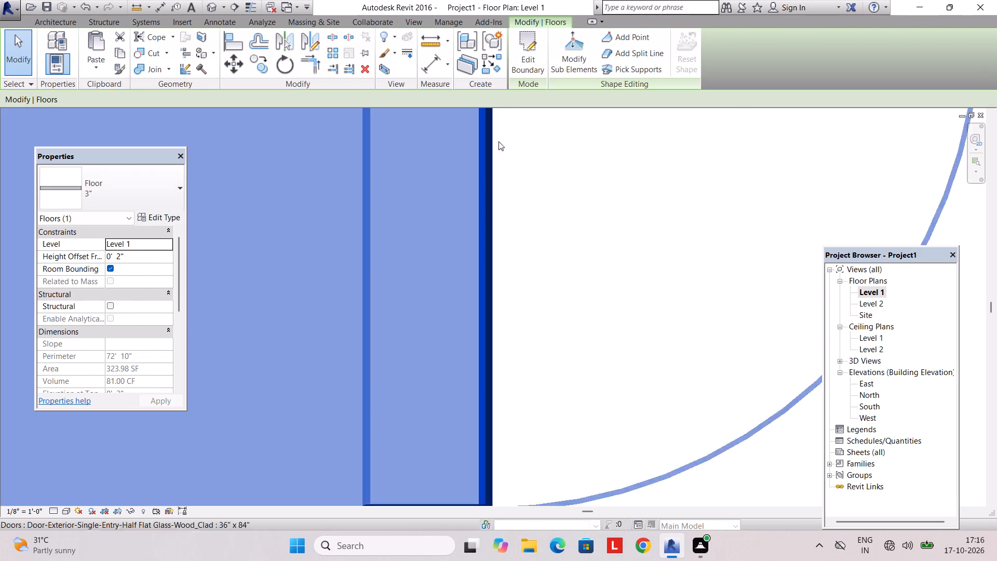
Inspect the floor at the side door and around the front enclosure in the 3D view.
{"action": "key", "text": "Escape"}
{"action": "left_click", "coordinate": [374, 68]}
{"action": "left_click", "coordinate": [377, 88]}
{"action": "scroll", "coordinate": [465, 271], "scroll_direction": "down", "scroll_amount": 3}
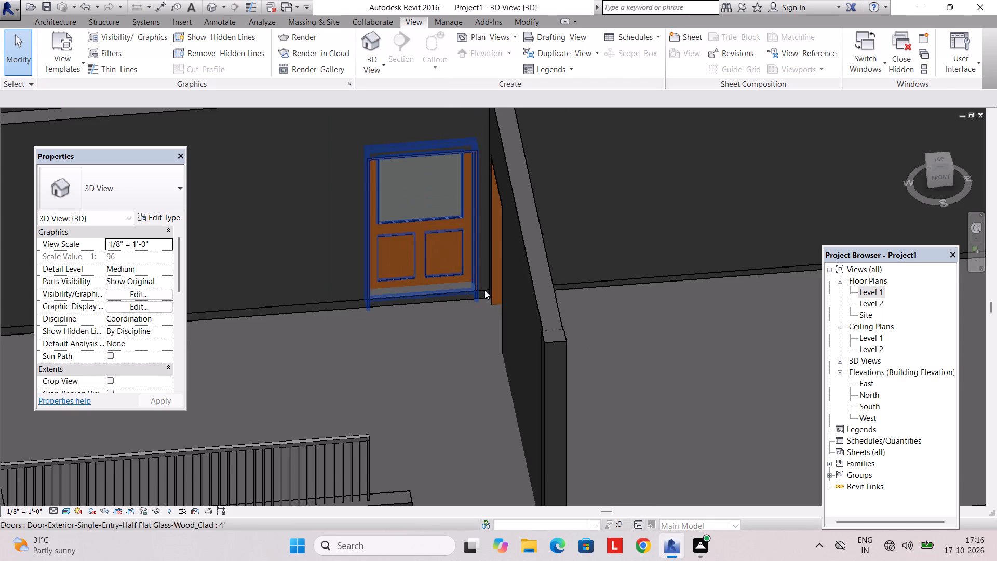
{"action": "middle_click_drag", "start_coordinate": [503, 315], "coordinate": [576, 288]}
{"action": "scroll", "coordinate": [621, 388], "scroll_direction": "down", "scroll_amount": 2}
{"action": "middle_click_drag", "start_coordinate": [652, 403], "coordinate": [632, 402], "text": "shift"}
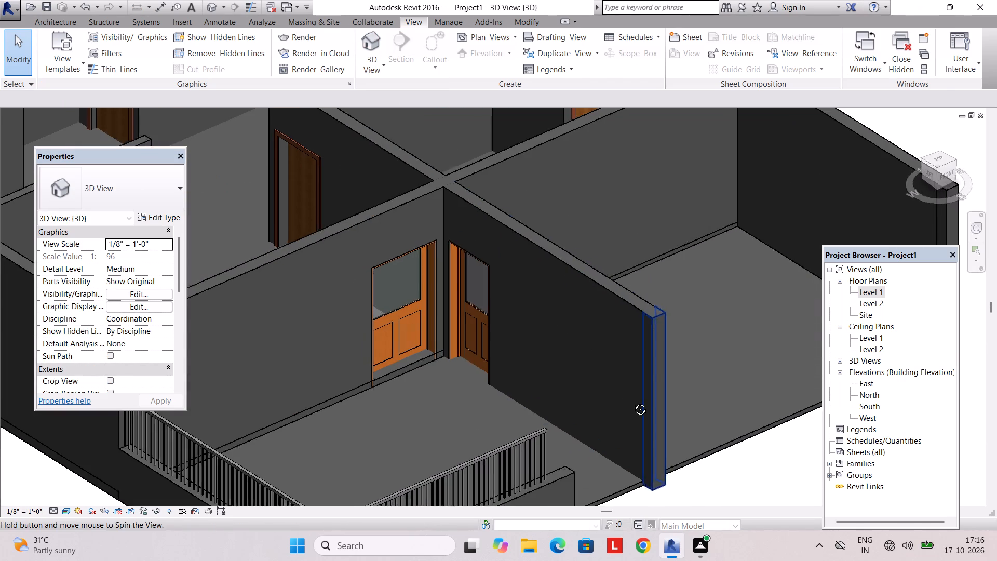
Inspect the rooms, partition walls and interior doors around the front entrance in the 3D view.
{"action": "middle_click_drag", "start_coordinate": [632, 402], "coordinate": [539, 418], "text": "shift"}
{"action": "scroll", "coordinate": [547, 396], "scroll_direction": "down", "scroll_amount": 7}
{"action": "middle_click_drag", "start_coordinate": [548, 403], "coordinate": [530, 361], "text": "shift"}
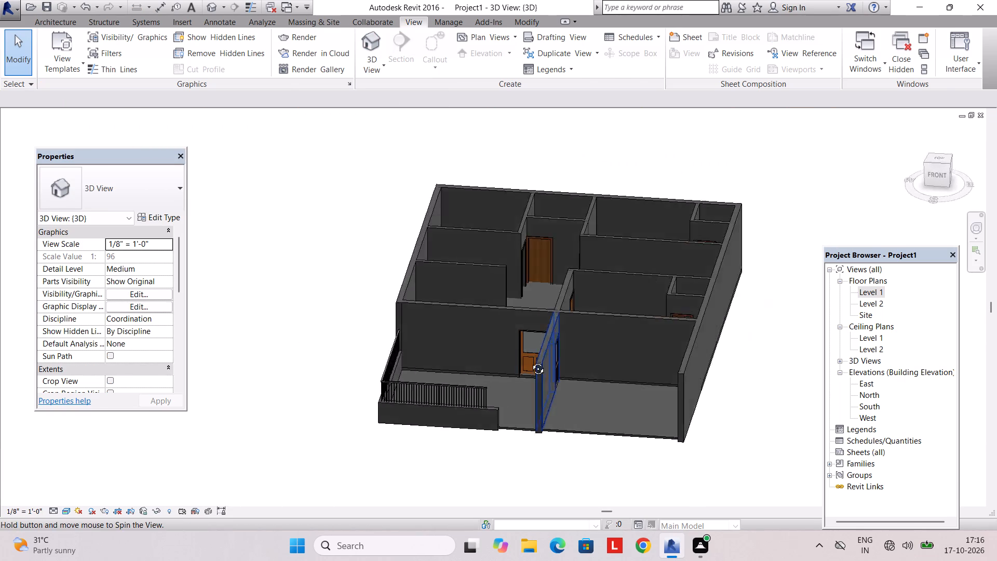
{"action": "middle_click_drag", "start_coordinate": [530, 361], "coordinate": [462, 474], "text": "shift"}
{"action": "middle_click_drag", "start_coordinate": [478, 353], "coordinate": [377, 417]}
{"action": "middle_click_drag", "start_coordinate": [372, 440], "coordinate": [594, 477], "text": "shift"}
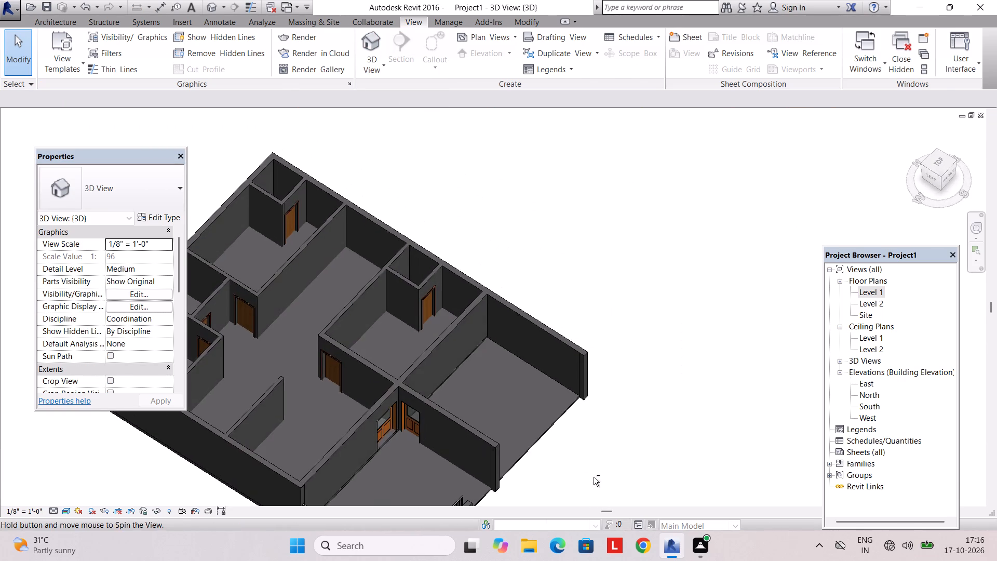
{"action": "middle_click_drag", "start_coordinate": [594, 477], "coordinate": [596, 479], "text": "shift"}
{"action": "middle_click_drag", "start_coordinate": [429, 403], "coordinate": [486, 393]}
{"action": "middle_click_drag", "start_coordinate": [388, 365], "coordinate": [464, 327], "text": "shift"}
{"action": "scroll", "coordinate": [292, 465], "scroll_direction": "up", "scroll_amount": 8}
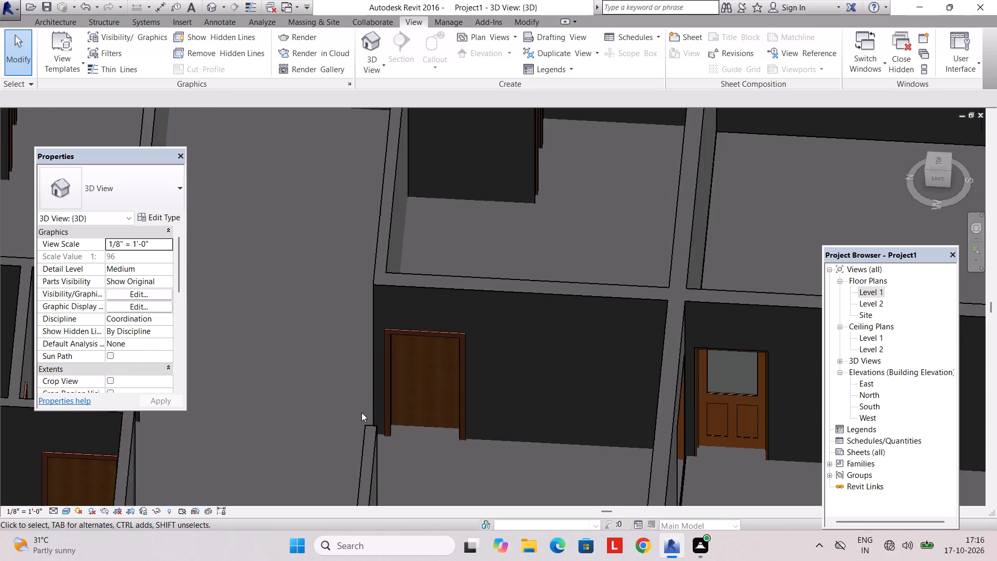
{"action": "middle_click_drag", "start_coordinate": [496, 405], "coordinate": [425, 416], "text": "shift"}
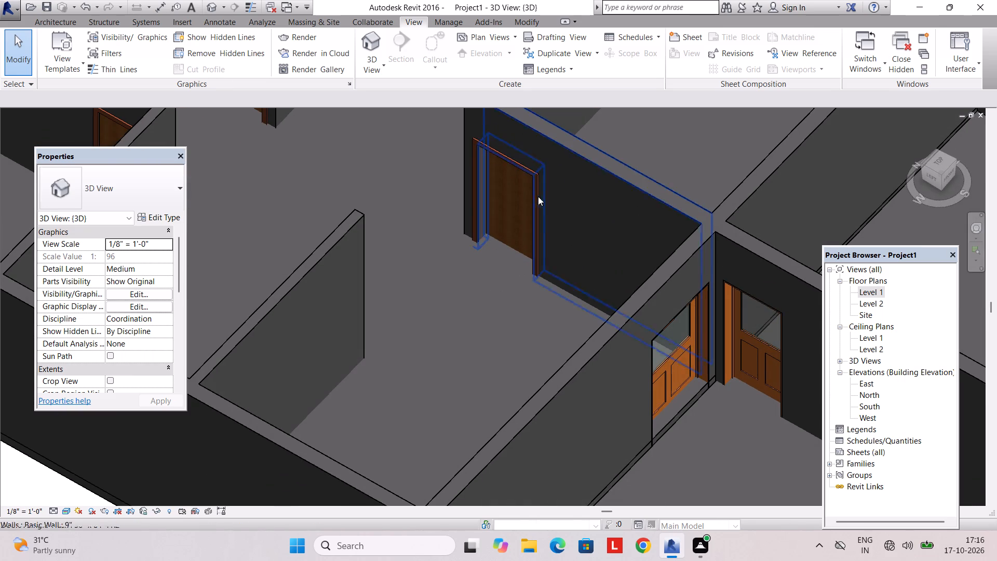
{"action": "middle_click_drag", "start_coordinate": [536, 207], "coordinate": [501, 341]}
{"action": "scroll", "coordinate": [491, 331], "scroll_direction": "up", "scroll_amount": 5}
{"action": "middle_click_drag", "start_coordinate": [516, 359], "coordinate": [513, 359], "text": "shift"}
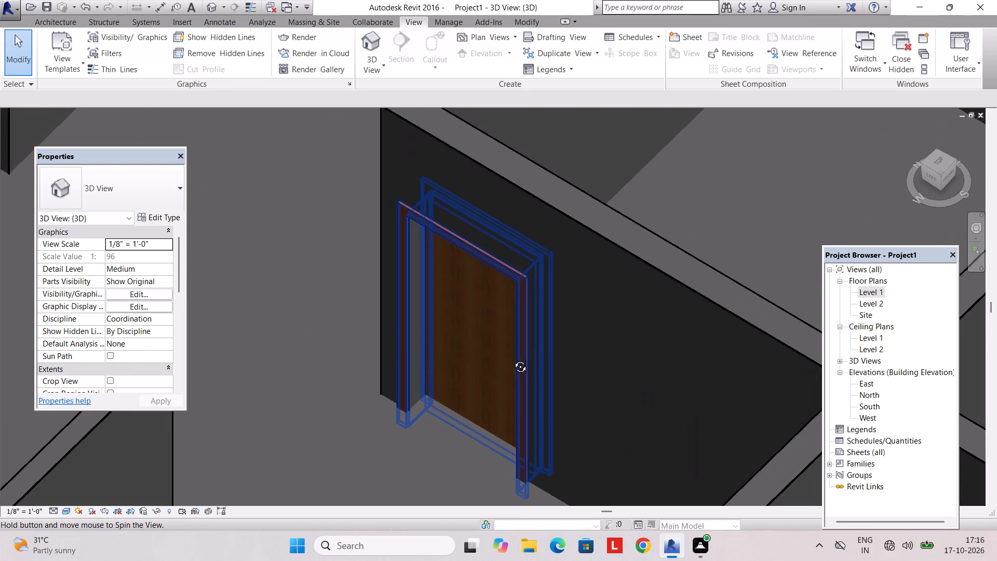
{"action": "middle_click_drag", "start_coordinate": [513, 359], "coordinate": [488, 359], "text": "shift"}
{"action": "scroll", "coordinate": [564, 308], "scroll_direction": "down", "scroll_amount": 7}
{"action": "middle_click_drag", "start_coordinate": [655, 289], "coordinate": [603, 327]}
{"action": "middle_click_drag", "start_coordinate": [641, 320], "coordinate": [527, 348], "text": "shift"}
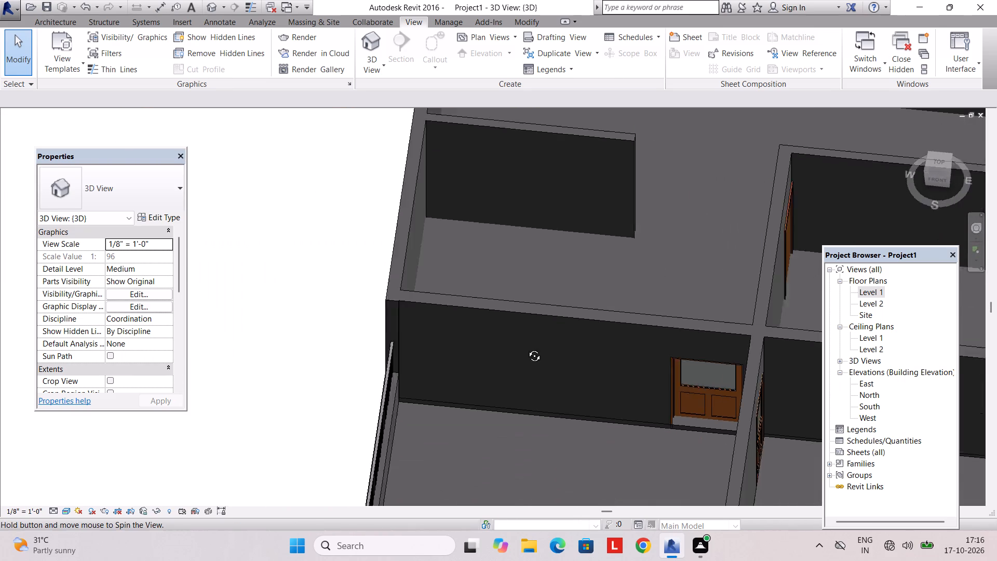
{"action": "middle_click_drag", "start_coordinate": [527, 348], "coordinate": [520, 348], "text": "shift"}
{"action": "middle_click_drag", "start_coordinate": [641, 331], "coordinate": [433, 375]}
{"action": "middle_click_drag", "start_coordinate": [624, 315], "coordinate": [588, 320], "text": "shift"}
{"action": "scroll", "coordinate": [679, 322], "scroll_direction": "up", "scroll_amount": 5}
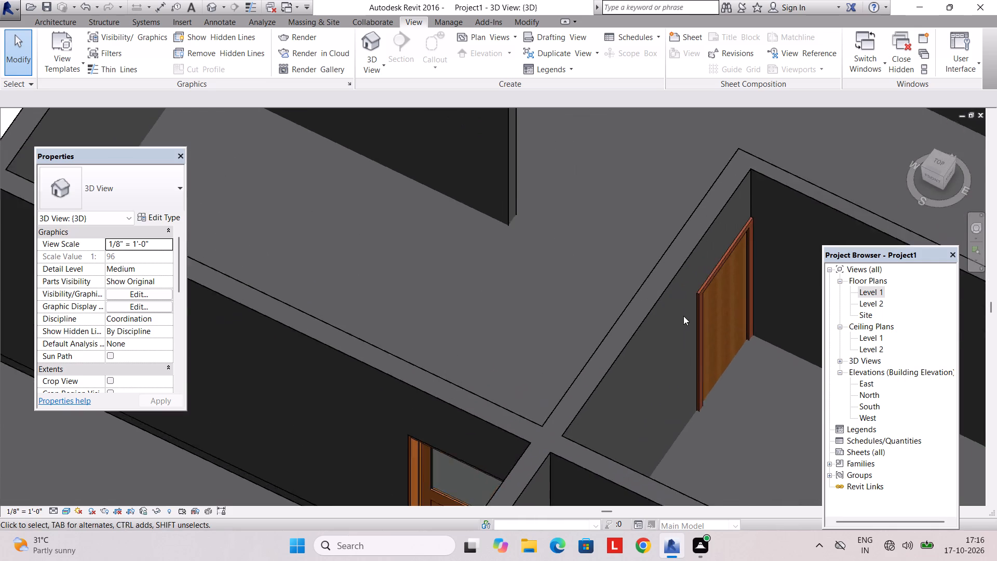
{"action": "scroll", "coordinate": [683, 316], "scroll_direction": "up", "scroll_amount": 3}
{"action": "scroll", "coordinate": [738, 323], "scroll_direction": "down", "scroll_amount": 8}
{"action": "middle_click_drag", "start_coordinate": [732, 332], "coordinate": [753, 315], "text": "shift"}
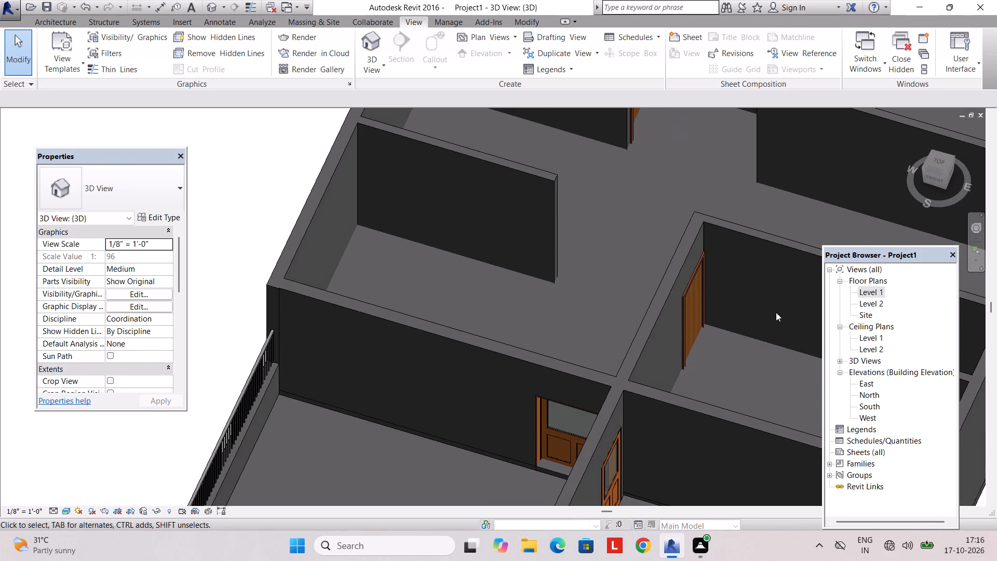
In the Level 1 plan, load the Bed-Standard family from the US Imperial library's Furniture Beds folder for component placement.
{"action": "double_click", "coordinate": [874, 288]}
{"action": "scroll", "coordinate": [528, 332], "scroll_direction": "down", "scroll_amount": 9}
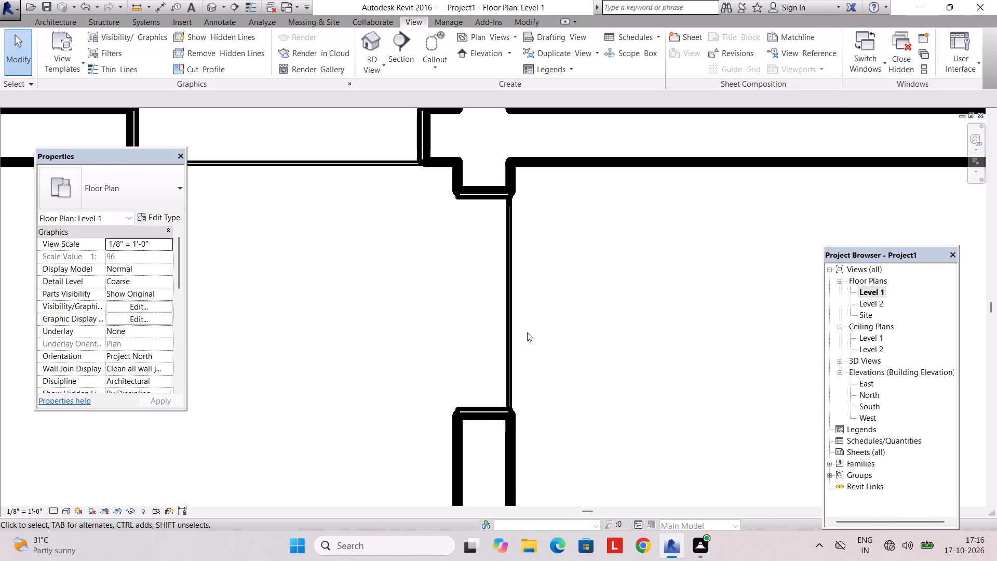
{"action": "scroll", "coordinate": [527, 332], "scroll_direction": "down", "scroll_amount": 18}
{"action": "middle_click_drag", "start_coordinate": [550, 341], "coordinate": [542, 382]}
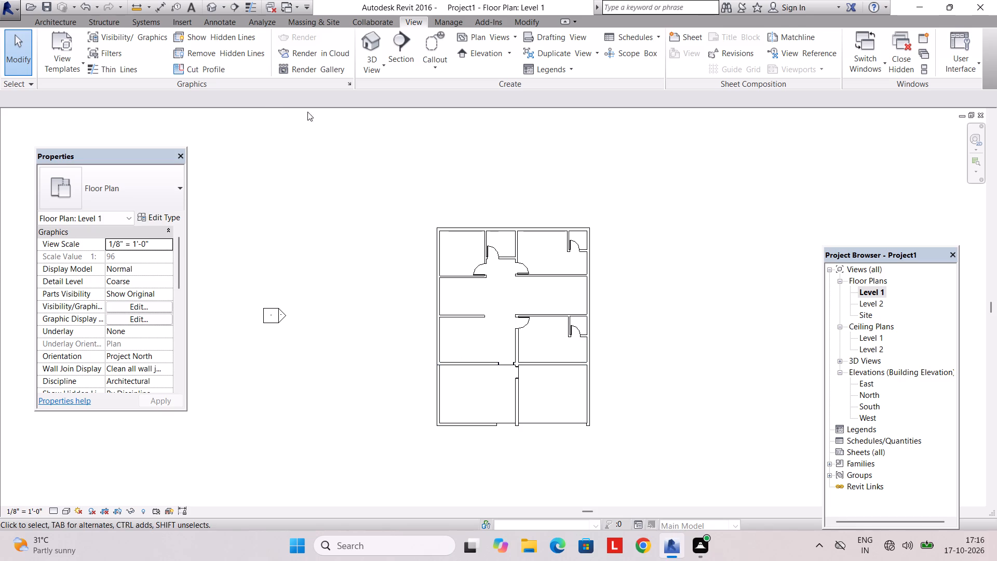
{"action": "left_click", "coordinate": [32, 17]}
{"action": "left_click", "coordinate": [166, 58]}
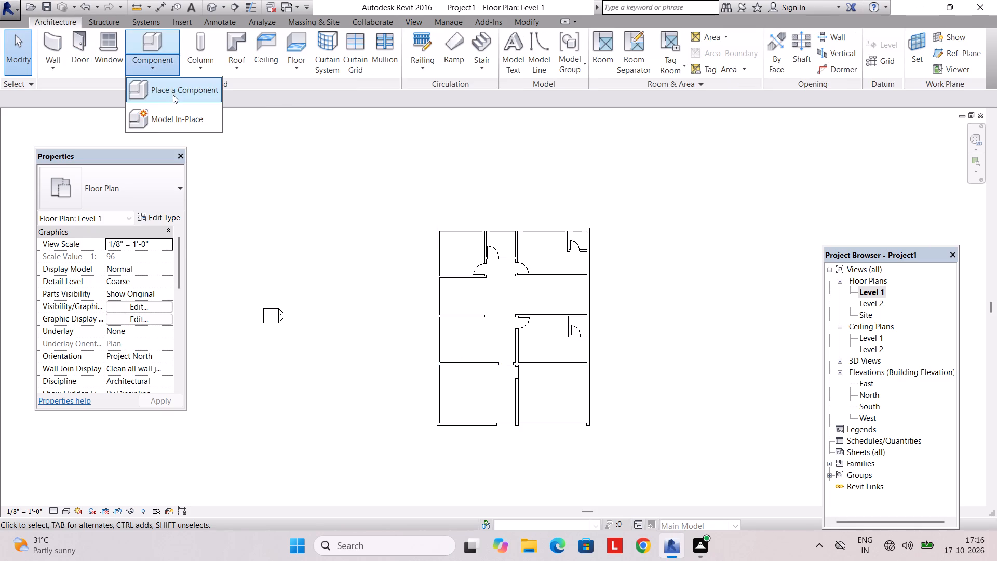
{"action": "left_click", "coordinate": [173, 95]}
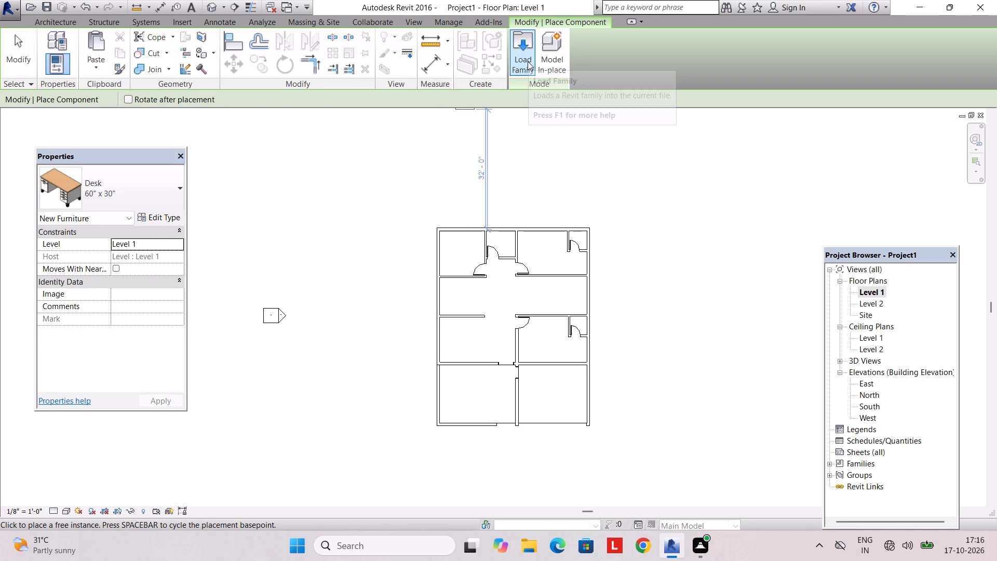
{"action": "left_click", "coordinate": [528, 61]}
{"action": "left_click", "coordinate": [421, 136]}
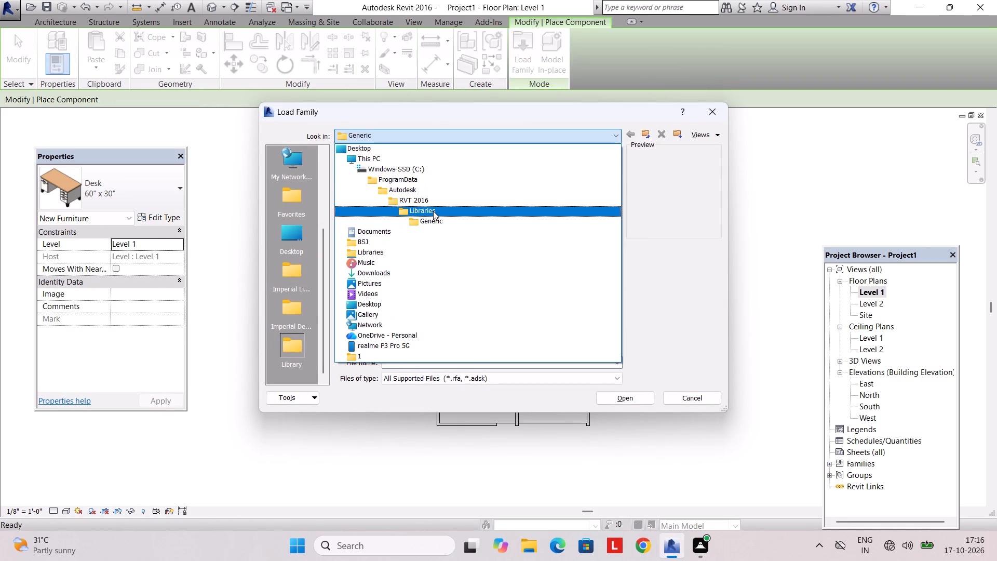
{"action": "double_click", "coordinate": [433, 211]}
{"action": "double_click", "coordinate": [405, 186]}
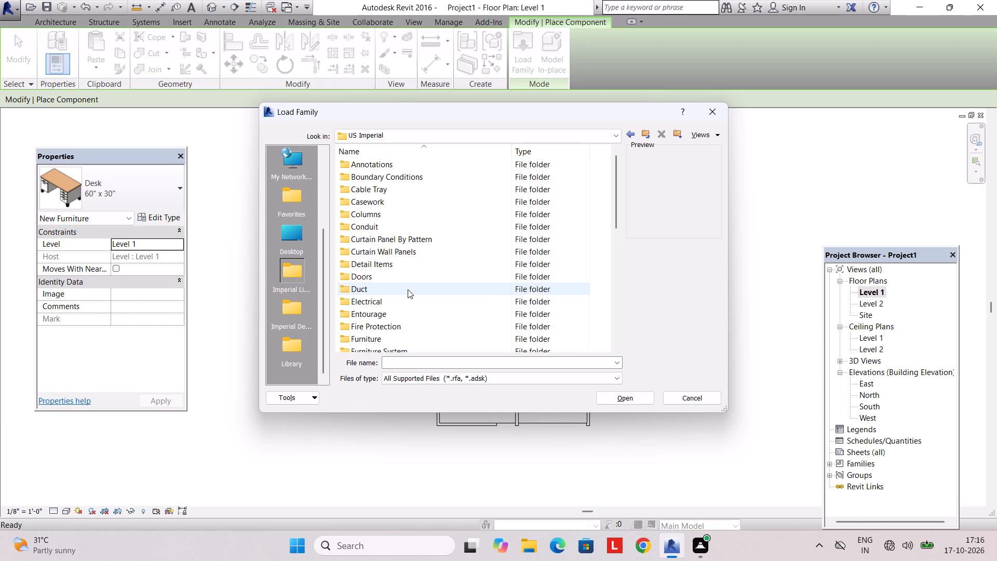
{"action": "scroll", "coordinate": [407, 289], "scroll_direction": "down", "scroll_amount": 3}
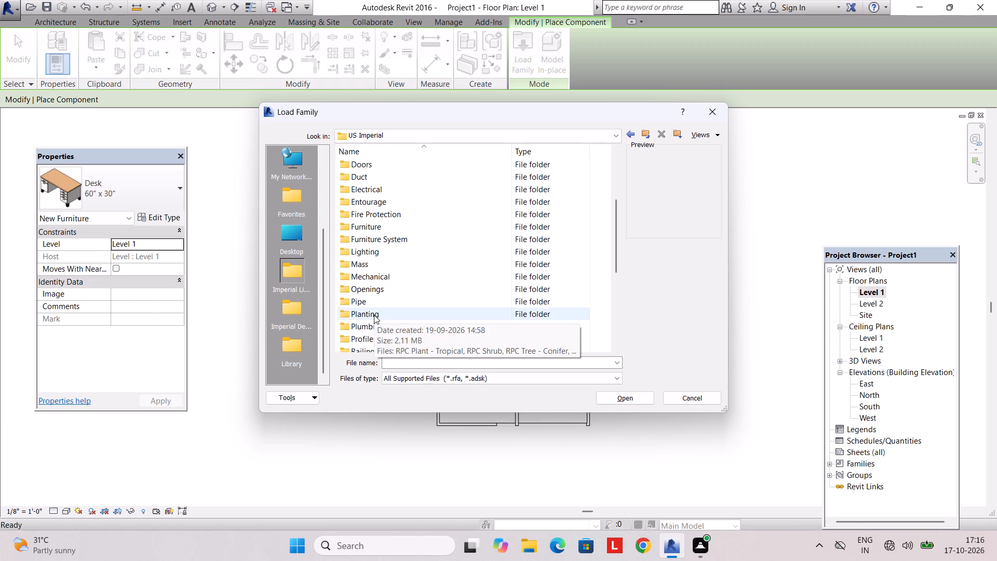
{"action": "scroll", "coordinate": [377, 229], "scroll_direction": "up", "scroll_amount": 1}
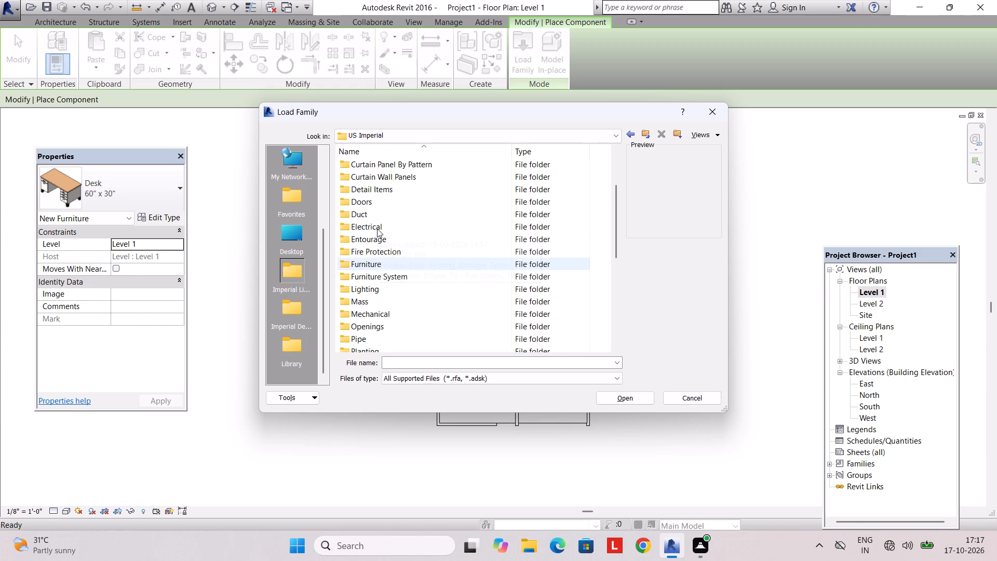
{"action": "double_click", "coordinate": [372, 265]}
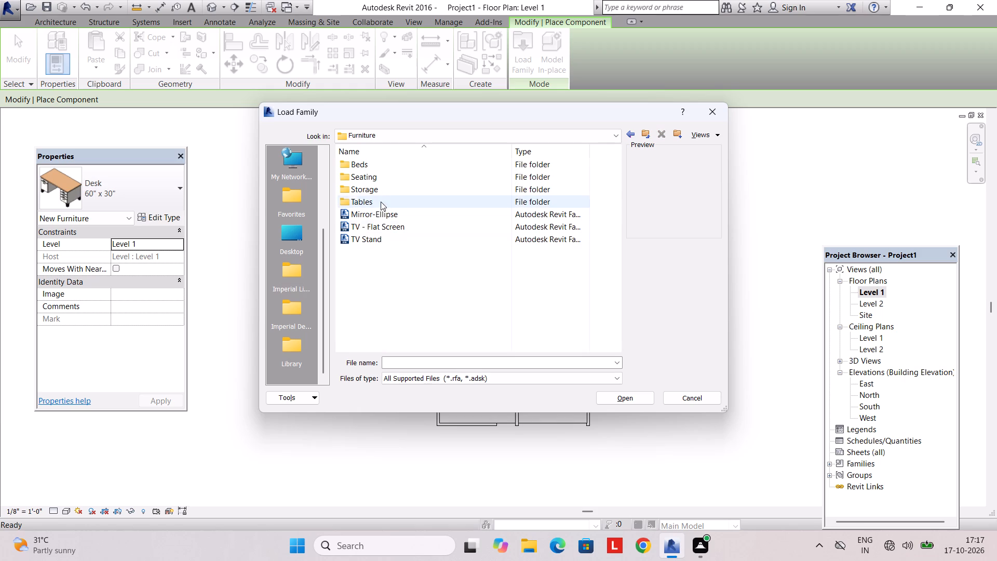
{"action": "double_click", "coordinate": [381, 170]}
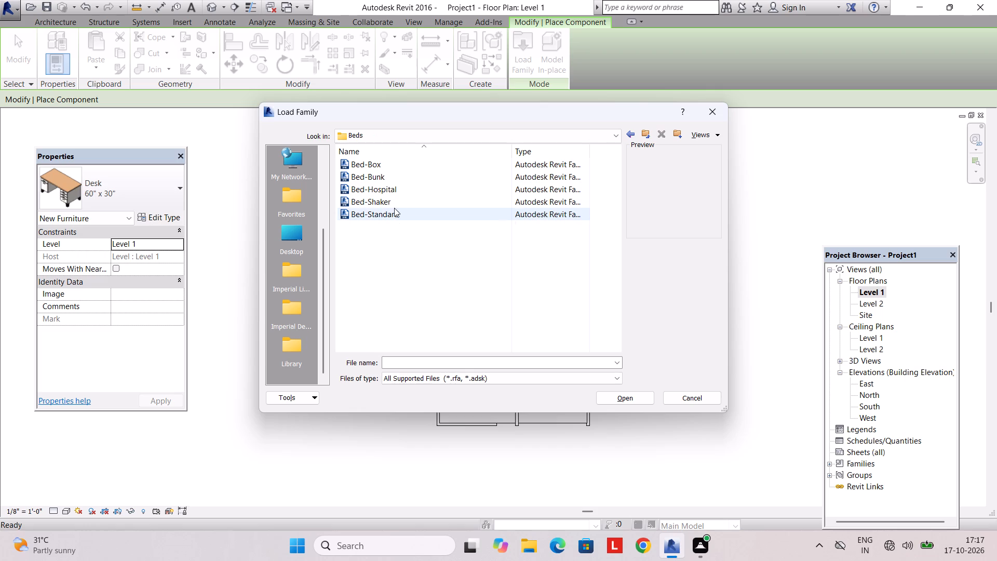
{"action": "left_click", "coordinate": [394, 213]}
{"action": "left_click", "coordinate": [642, 400]}
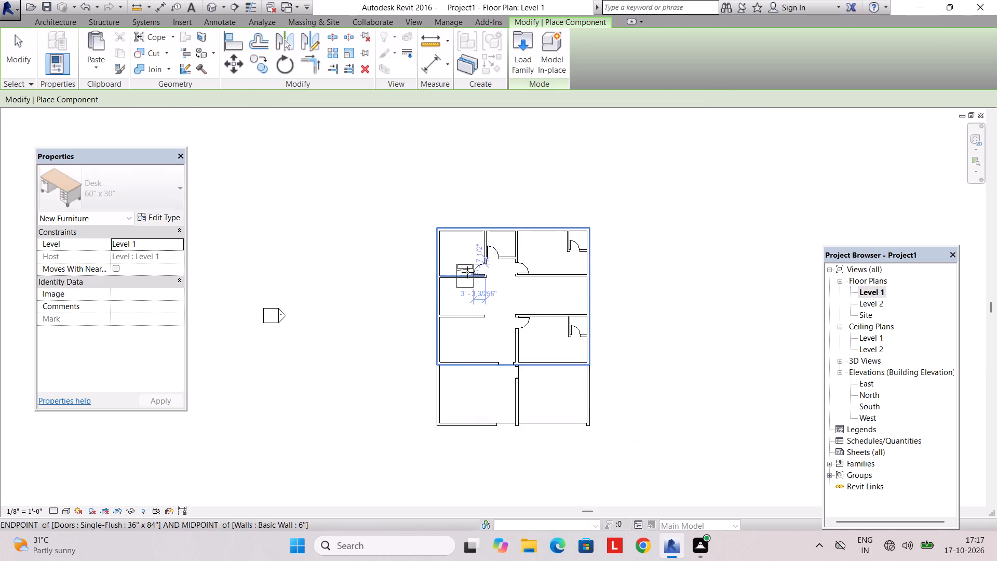
Place Double 54" x 75" beds in both north bedrooms, about 6'-6" and 4'-0" from their east partitions, headboards toward the north wall.
{"action": "middle_click_drag", "start_coordinate": [467, 272], "coordinate": [465, 333]}
{"action": "scroll", "coordinate": [448, 304], "scroll_direction": "up", "scroll_amount": 6}
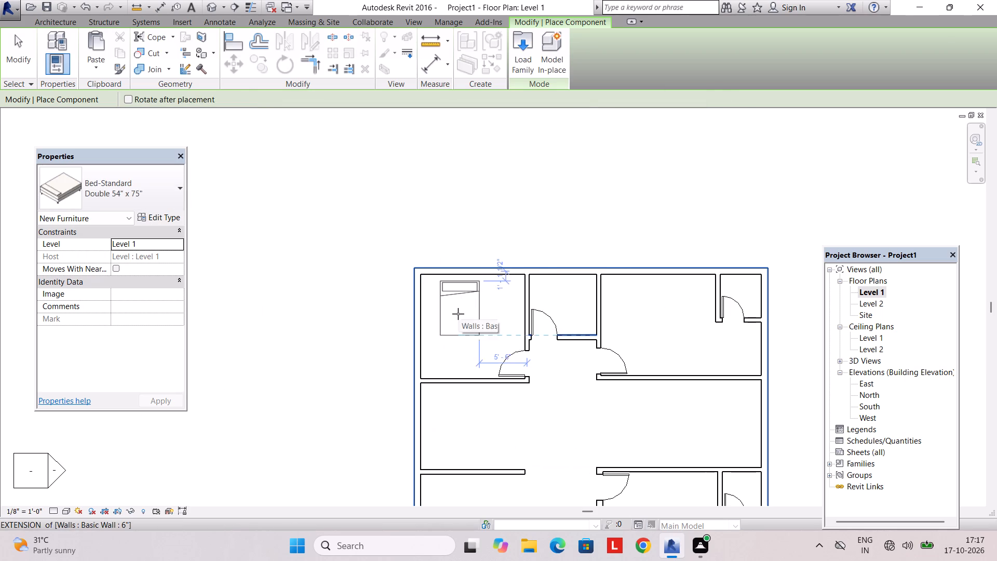
{"action": "scroll", "coordinate": [457, 314], "scroll_direction": "up", "scroll_amount": 2}
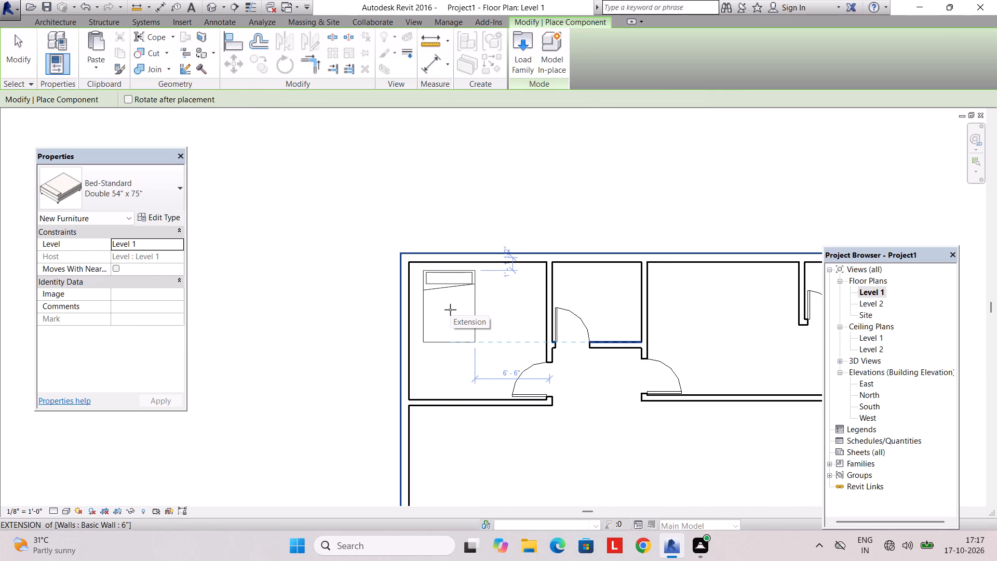
{"action": "left_click", "coordinate": [450, 310]}
{"action": "middle_click_drag", "start_coordinate": [505, 334], "coordinate": [286, 309]}
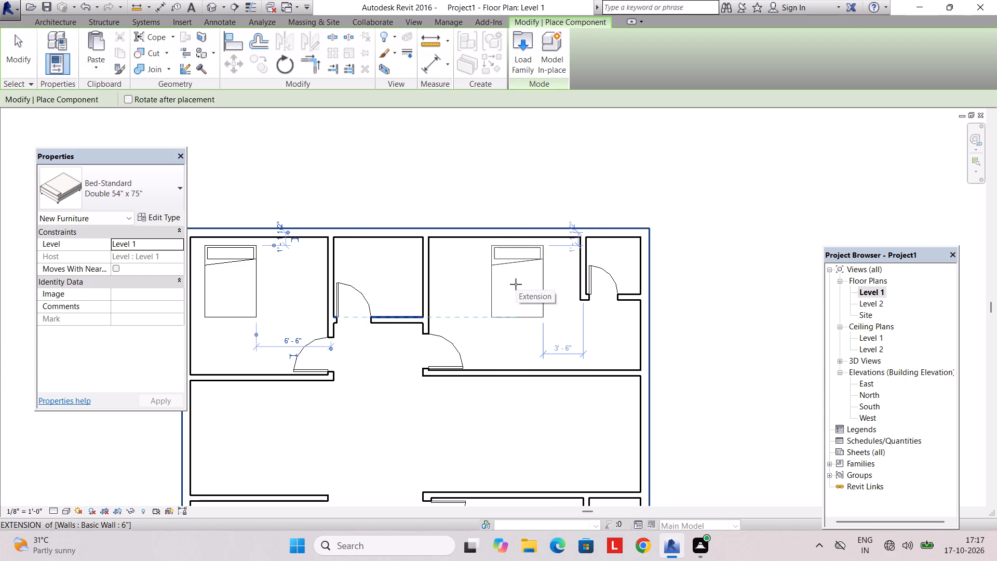
{"action": "scroll", "coordinate": [514, 282], "scroll_direction": "up", "scroll_amount": 2}
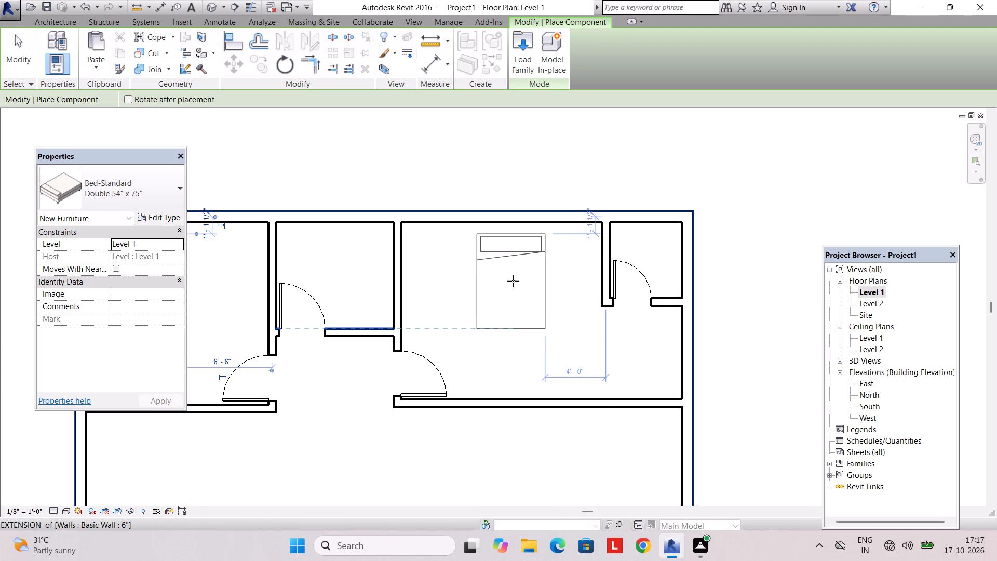
{"action": "left_click", "coordinate": [513, 280]}
Place a rotated Double 54" x 75" bed in the southeast bedroom, headboard toward the south wall and about 5'-6" from the west wall.
{"action": "scroll", "coordinate": [541, 416], "scroll_direction": "down", "scroll_amount": 3}
{"action": "middle_click_drag", "start_coordinate": [528, 402], "coordinate": [418, 239]}
{"action": "middle_click_drag", "start_coordinate": [452, 394], "coordinate": [441, 299]}
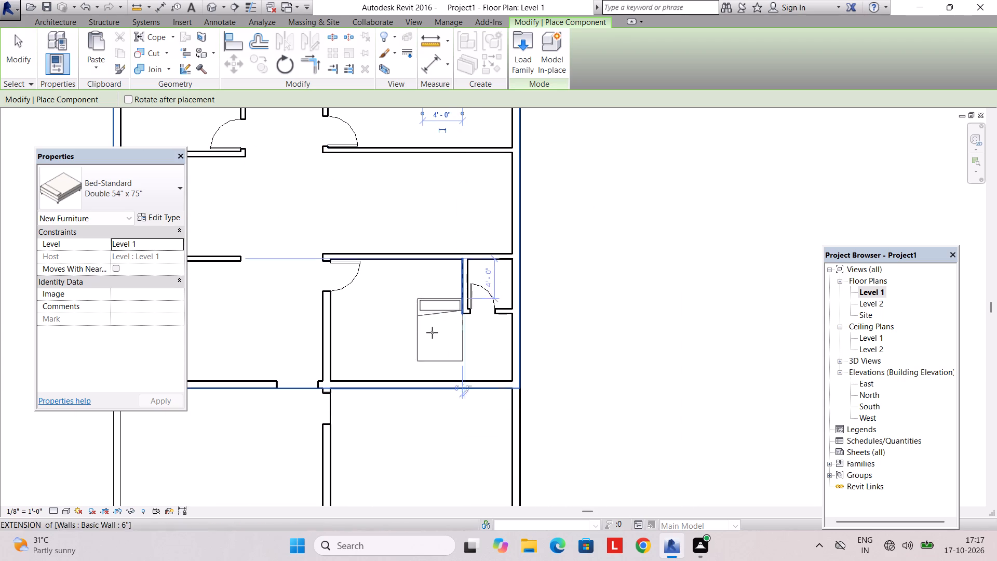
{"action": "key", "text": "space"}
{"action": "key", "text": "space"}
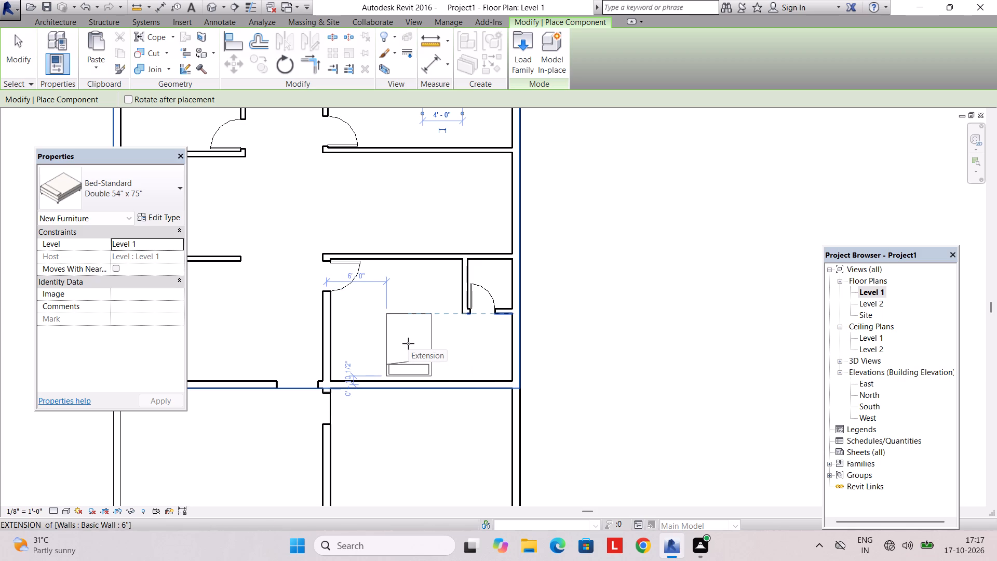
{"action": "left_click", "coordinate": [403, 343]}
{"action": "scroll", "coordinate": [403, 343], "scroll_direction": "down", "scroll_amount": 4}
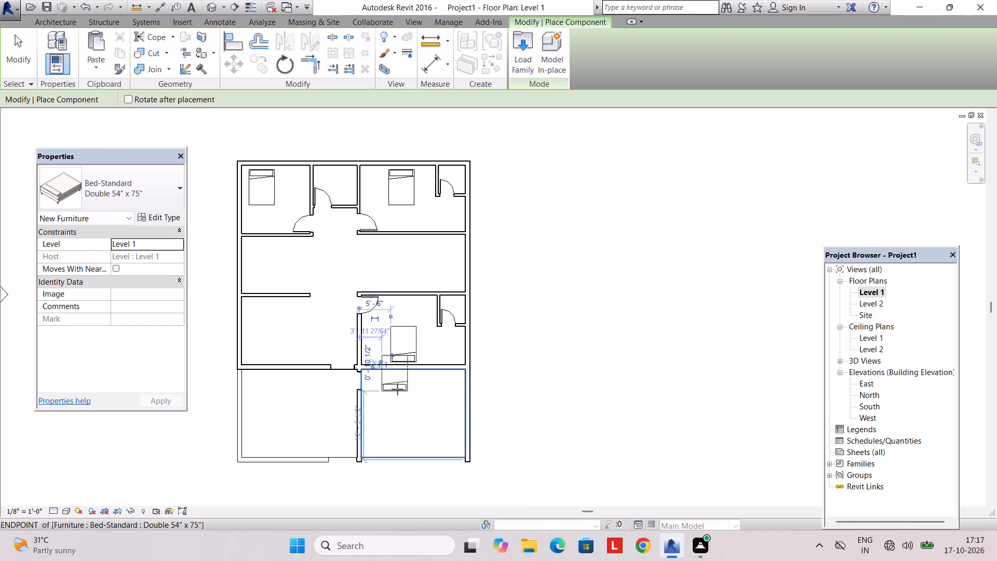
{"action": "key", "text": "Escape"}
{"action": "key", "text": "Escape"}
Change all three placed beds to the King 78" x 80" type.
{"action": "left_click", "coordinate": [274, 201]}
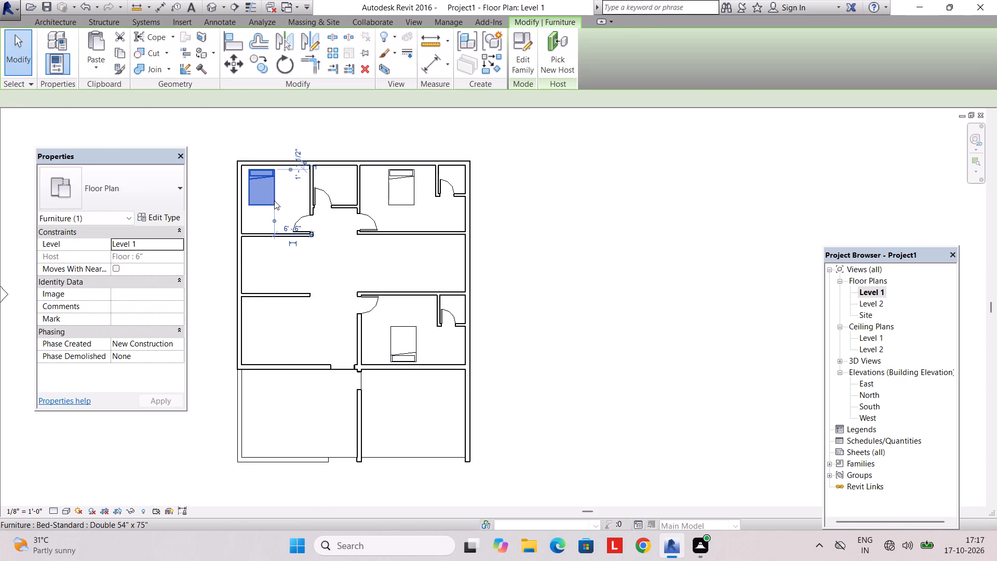
{"action": "key", "text": "s"}
{"action": "key", "text": "a"}
{"action": "left_click", "coordinate": [174, 213]}
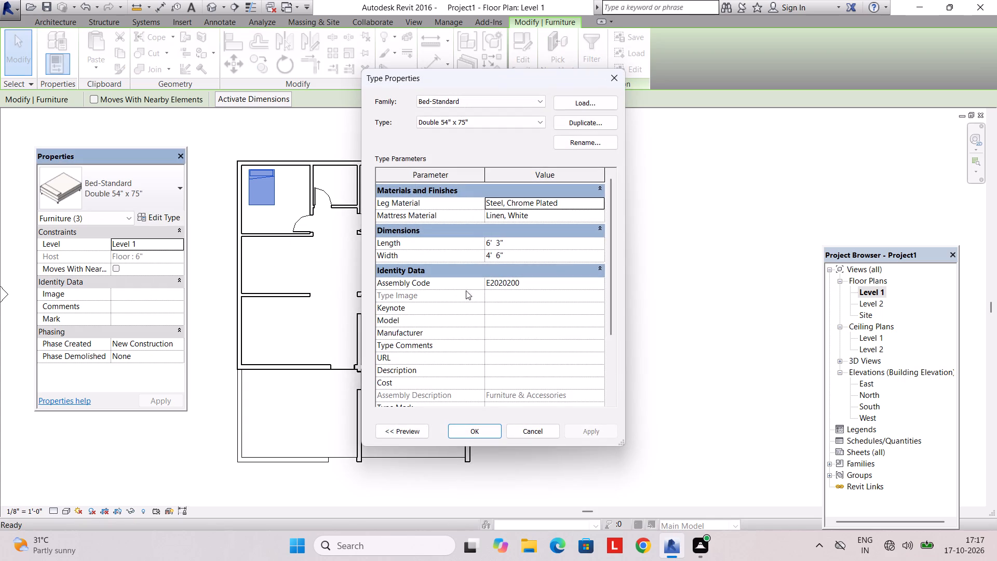
{"action": "left_click", "coordinate": [481, 119]}
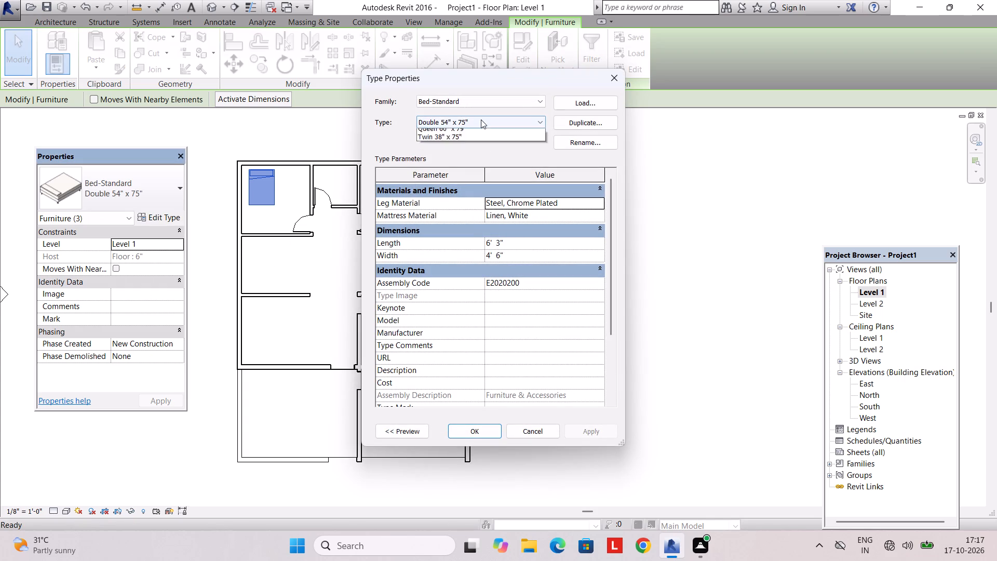
{"action": "left_click", "coordinate": [464, 141]}
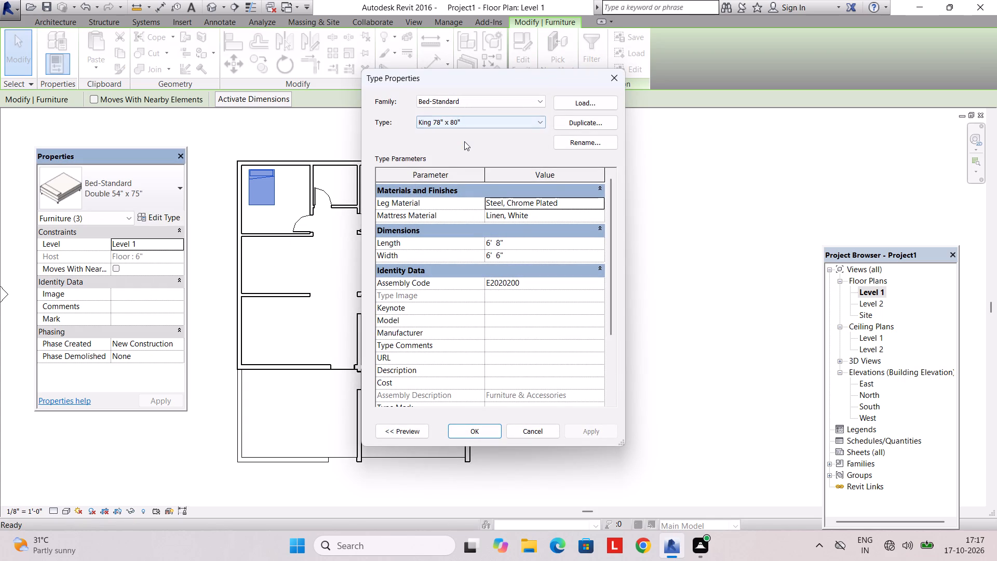
{"action": "left_click", "coordinate": [485, 428]}
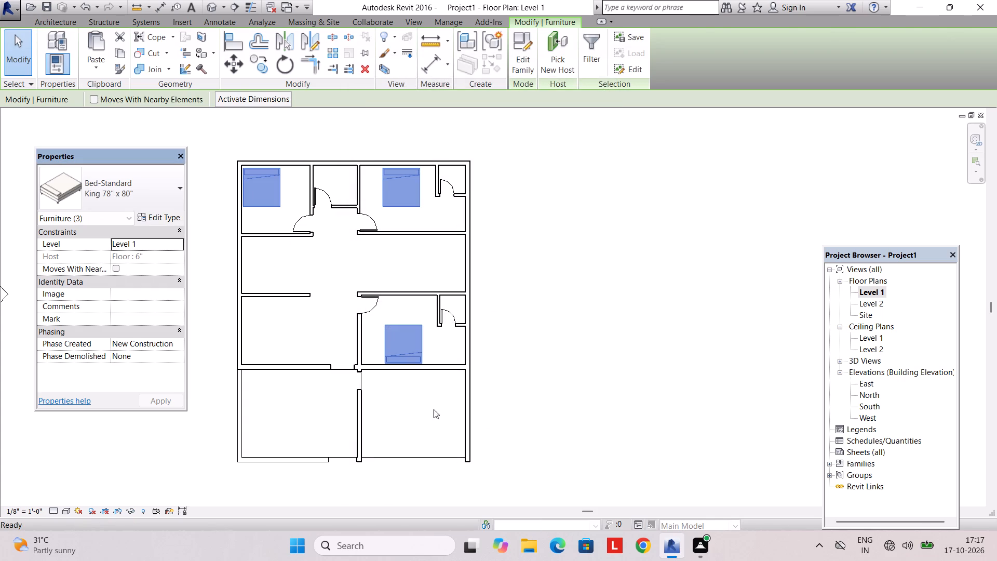
{"action": "key", "text": "Escape"}
Nudge the northwest bedroom's bed east to about 4'-3" from the room's east partition.
{"action": "middle_click_drag", "start_coordinate": [358, 299], "coordinate": [380, 357]}
{"action": "scroll", "coordinate": [270, 259], "scroll_direction": "up", "scroll_amount": 2}
{"action": "left_click", "coordinate": [309, 252]}
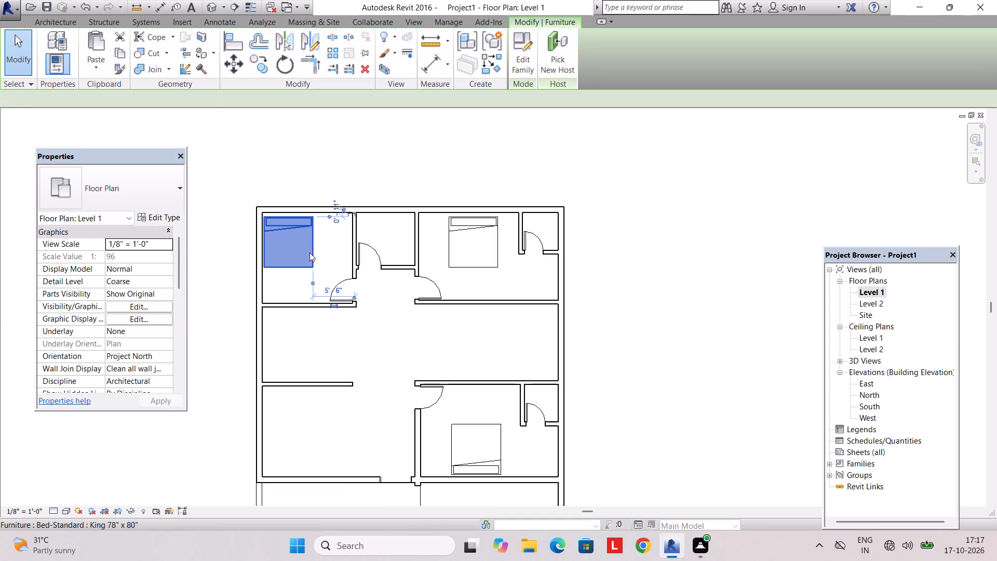
{"action": "key", "text": "Right"}
{"action": "key", "text": "Right"}
{"action": "key", "text": "Right"}
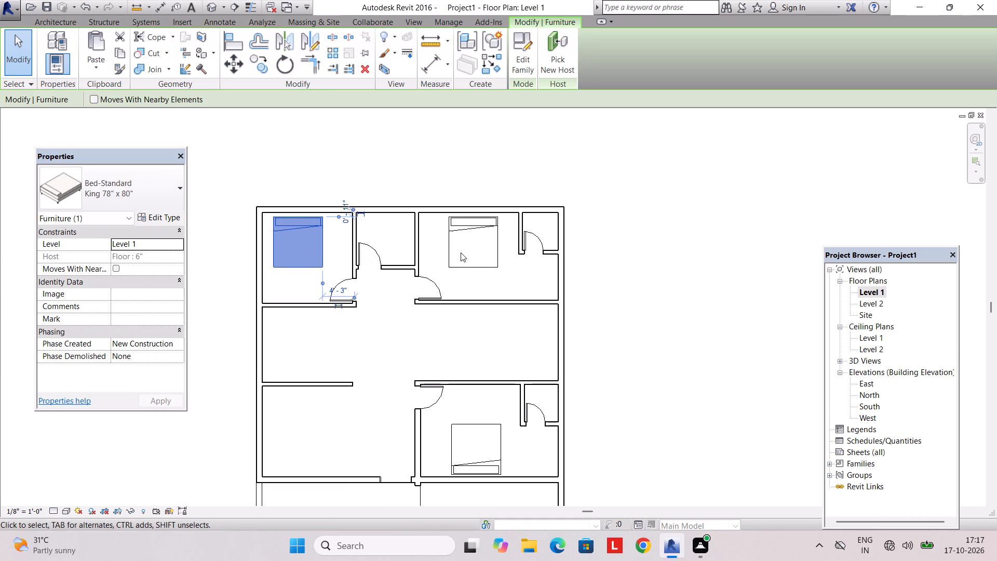
{"action": "scroll", "coordinate": [484, 438], "scroll_direction": "up", "scroll_amount": 1}
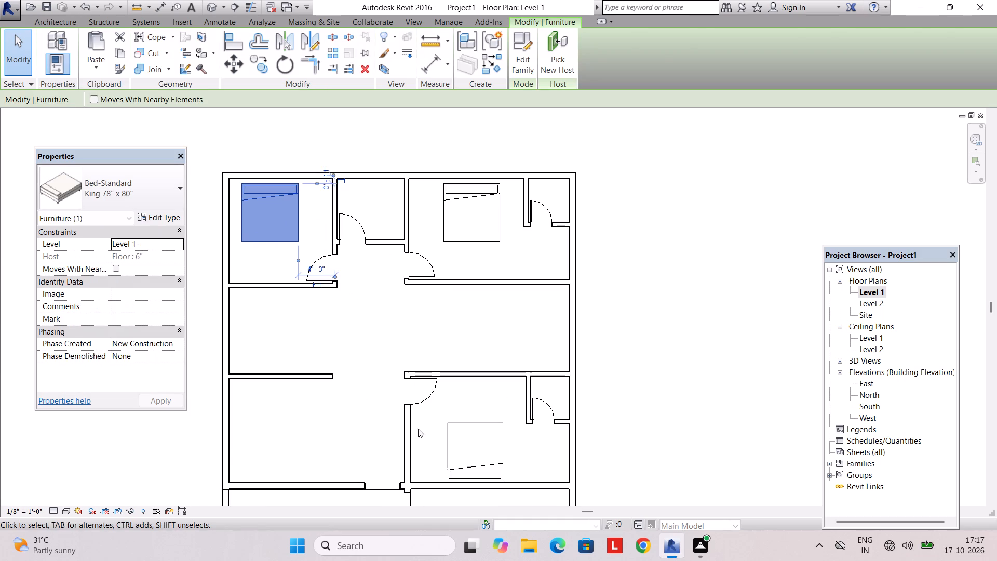
{"action": "key", "text": "Escape"}
{"action": "scroll", "coordinate": [354, 376], "scroll_direction": "down", "scroll_amount": 2}
{"action": "middle_click_drag", "start_coordinate": [354, 376], "coordinate": [355, 321]}
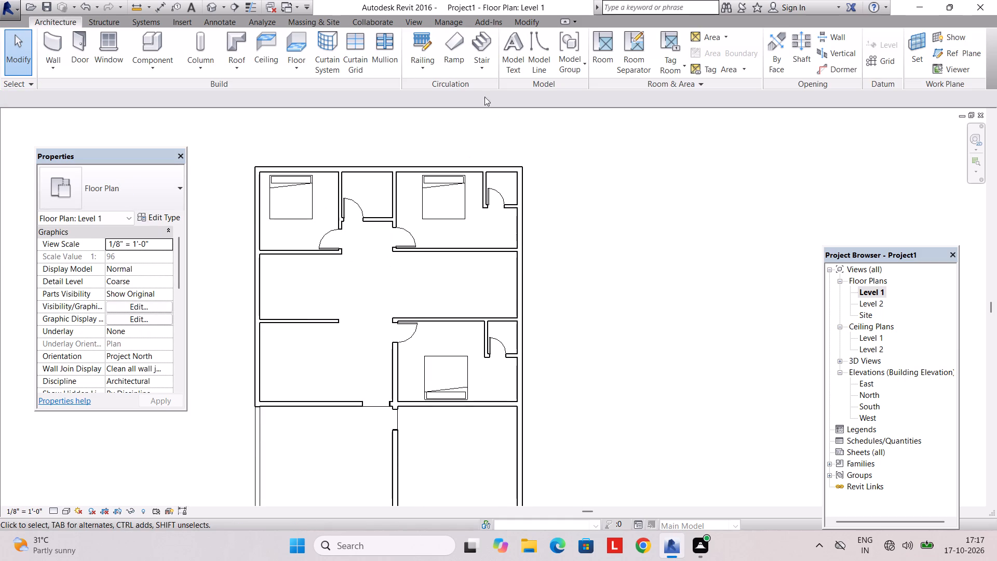
Examine the furnished bedrooms and the rest of the house in the 3D view from several angles.
{"action": "left_click", "coordinate": [415, 21]}
{"action": "left_click", "coordinate": [376, 46]}
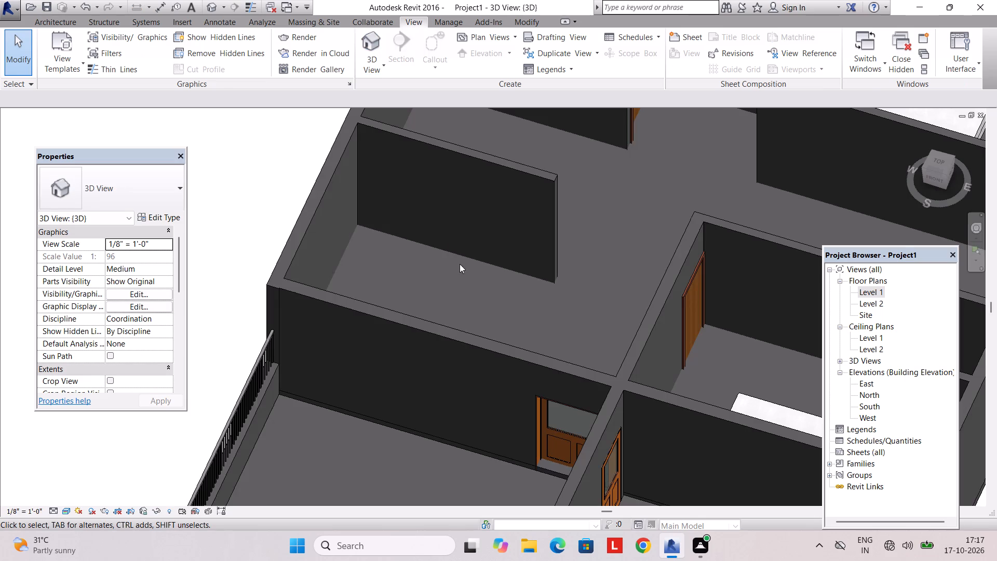
{"action": "scroll", "coordinate": [484, 279], "scroll_direction": "down", "scroll_amount": 7}
{"action": "middle_click_drag", "start_coordinate": [484, 279], "coordinate": [530, 319], "text": "shift"}
{"action": "scroll", "coordinate": [479, 175], "scroll_direction": "up", "scroll_amount": 2}
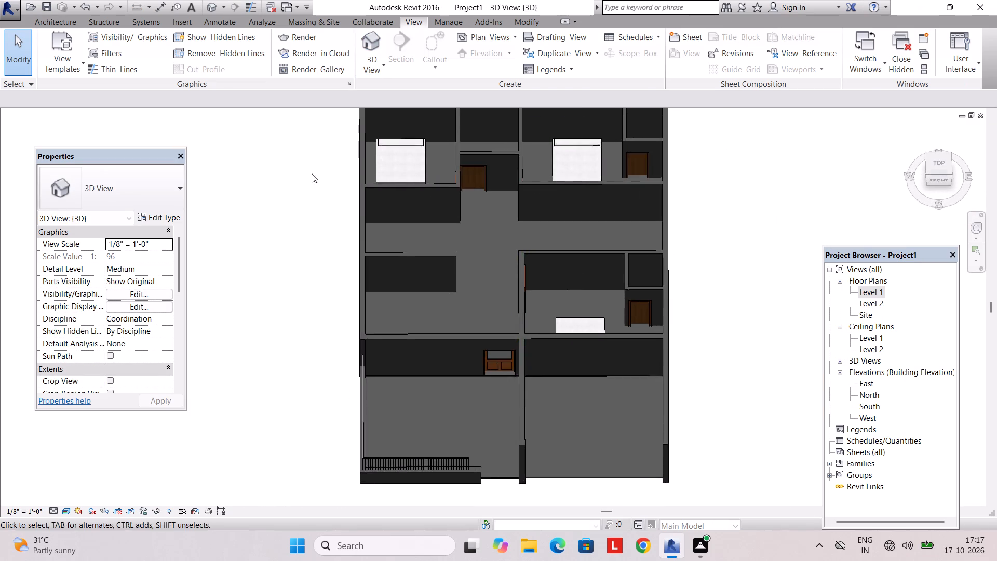
{"action": "scroll", "coordinate": [312, 173], "scroll_direction": "up", "scroll_amount": 2}
{"action": "middle_click_drag", "start_coordinate": [392, 198], "coordinate": [432, 237]}
{"action": "middle_click_drag", "start_coordinate": [443, 218], "coordinate": [476, 254]}
{"action": "scroll", "coordinate": [466, 261], "scroll_direction": "down", "scroll_amount": 1}
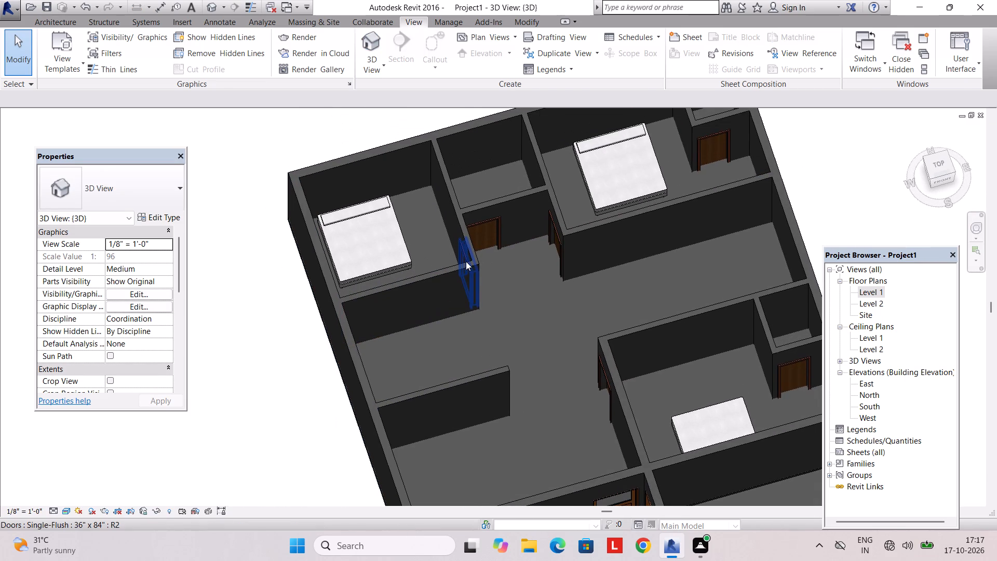
{"action": "middle_click_drag", "start_coordinate": [466, 261], "coordinate": [427, 240], "text": "shift"}
{"action": "scroll", "coordinate": [515, 246], "scroll_direction": "down", "scroll_amount": 6}
{"action": "middle_click_drag", "start_coordinate": [561, 286], "coordinate": [537, 230], "text": "shift"}
{"action": "middle_click_drag", "start_coordinate": [610, 323], "coordinate": [595, 274], "text": "shift"}
{"action": "middle_click_drag", "start_coordinate": [599, 321], "coordinate": [598, 274], "text": "shift"}
From the Level 1 floor plan, load the Door-Garage-Flush_Panel family from the US Imperial library's residential doors.
{"action": "double_click", "coordinate": [868, 293]}
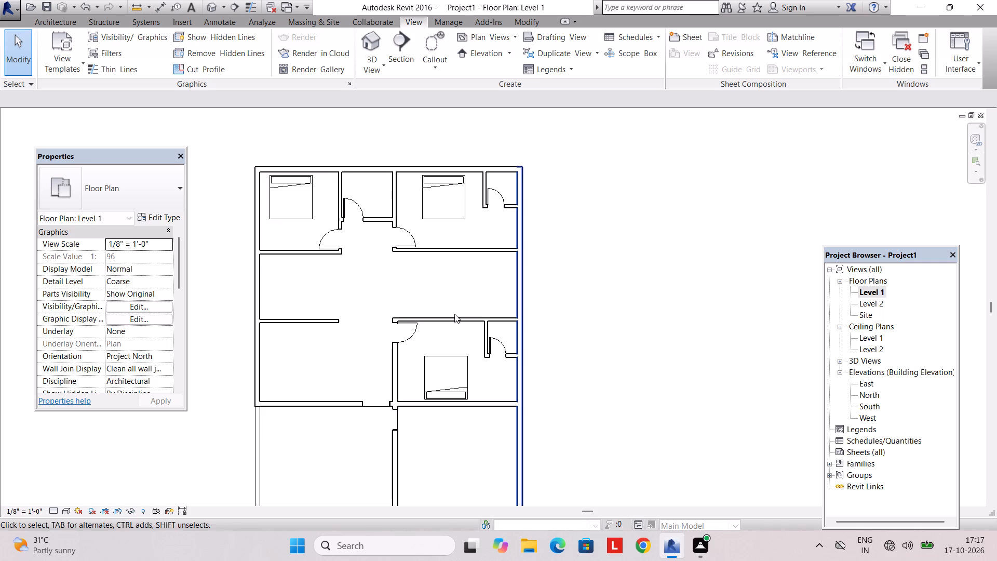
{"action": "scroll", "coordinate": [408, 319], "scroll_direction": "down", "scroll_amount": 1}
{"action": "middle_click_drag", "start_coordinate": [408, 319], "coordinate": [389, 209]}
{"action": "middle_click_drag", "start_coordinate": [390, 275], "coordinate": [390, 262]}
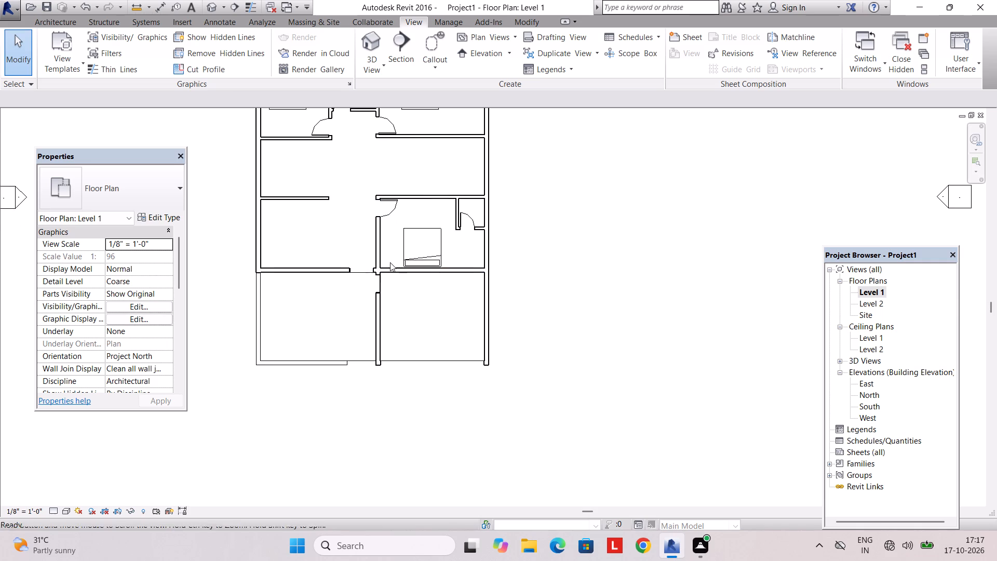
{"action": "left_click", "coordinate": [69, 22]}
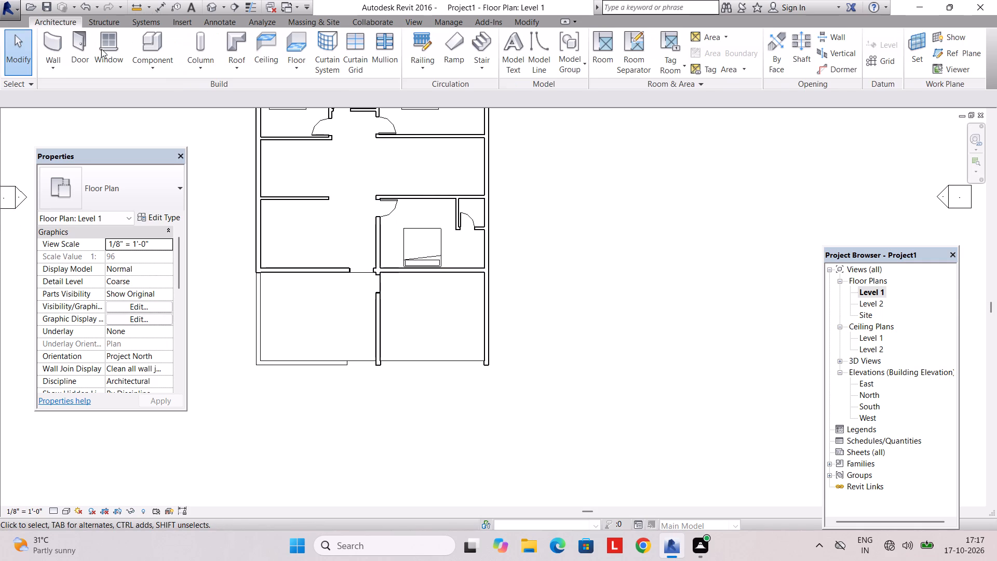
{"action": "left_click", "coordinate": [80, 55]}
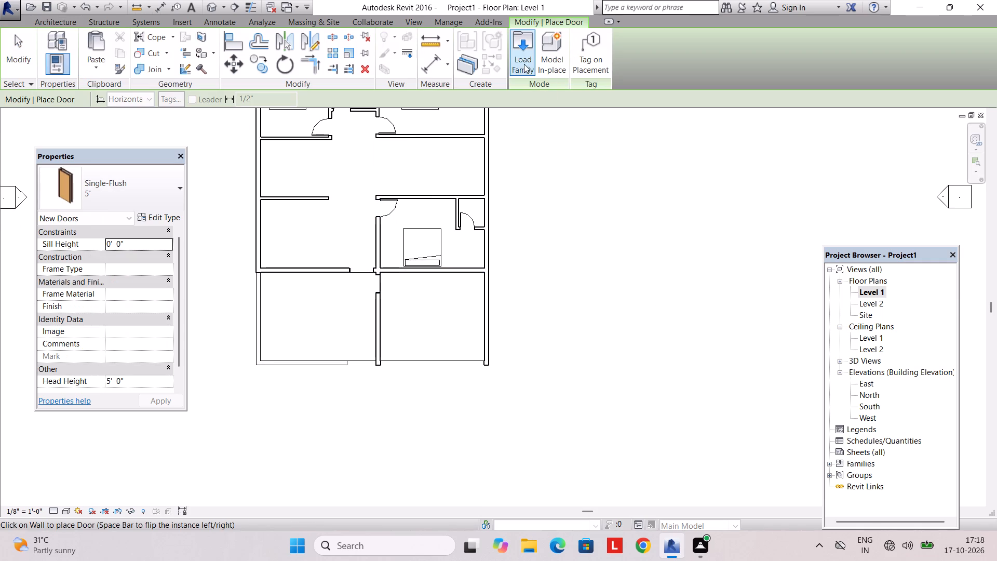
{"action": "left_click", "coordinate": [524, 63]}
{"action": "left_click", "coordinate": [479, 135]}
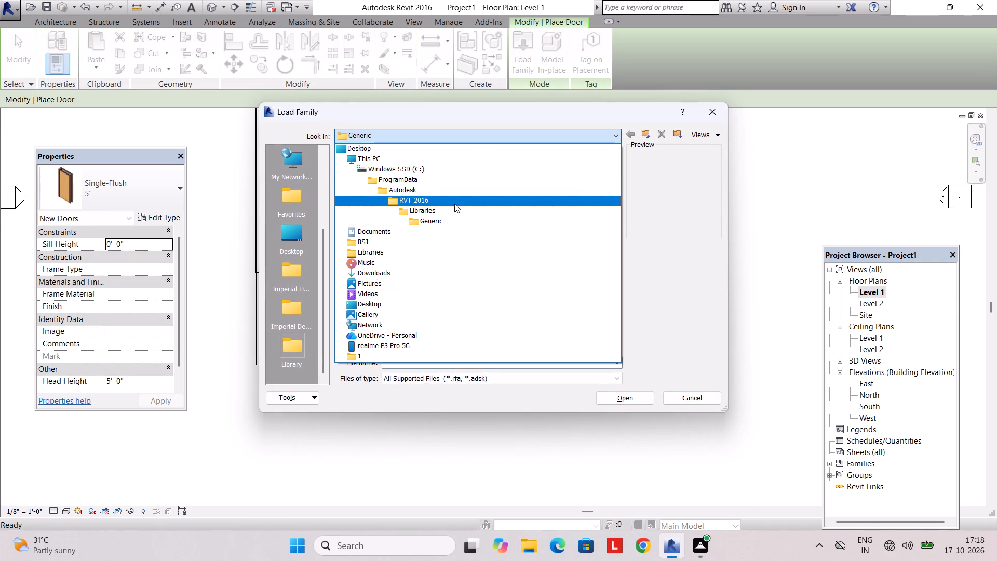
{"action": "left_click", "coordinate": [454, 209]}
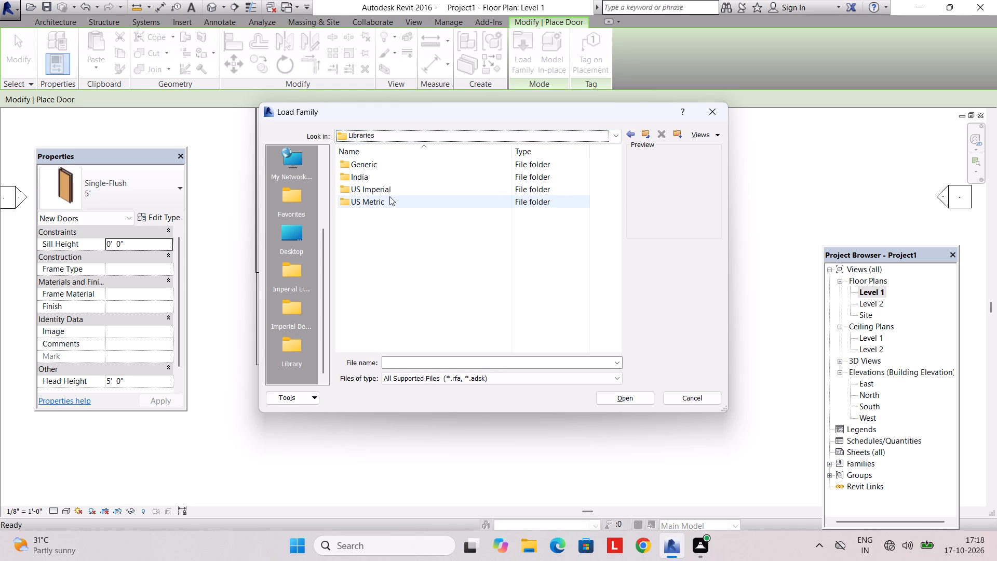
{"action": "double_click", "coordinate": [389, 188]}
{"action": "double_click", "coordinate": [393, 276]}
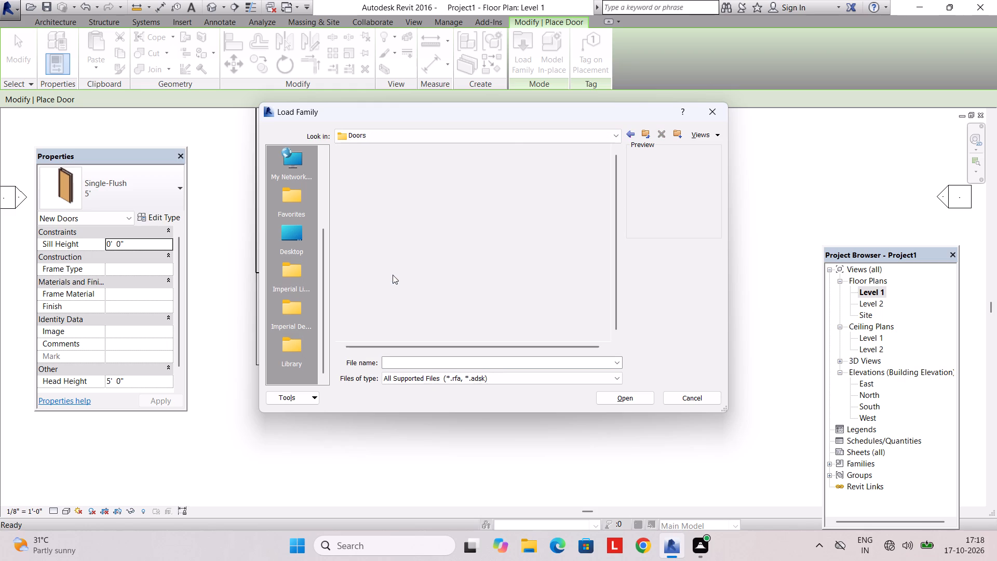
{"action": "double_click", "coordinate": [413, 191]}
{"action": "left_click", "coordinate": [442, 226]}
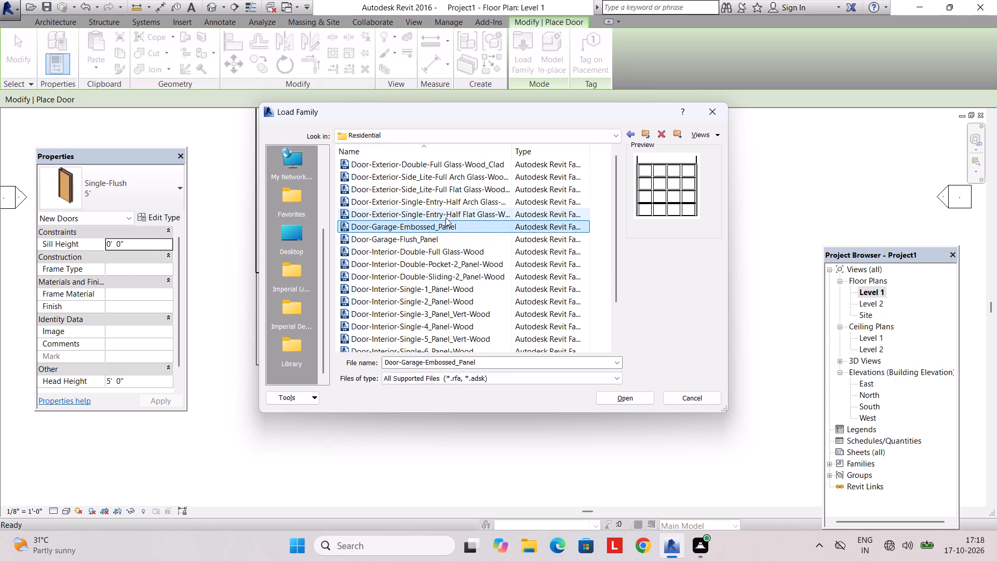
{"action": "left_click", "coordinate": [494, 216]}
{"action": "left_click", "coordinate": [474, 235]}
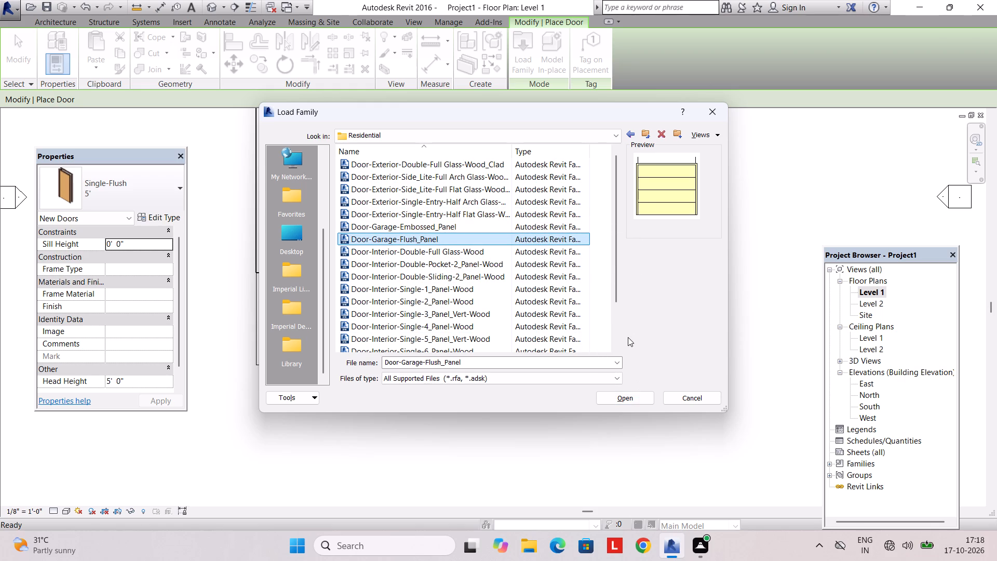
{"action": "left_click", "coordinate": [629, 394]}
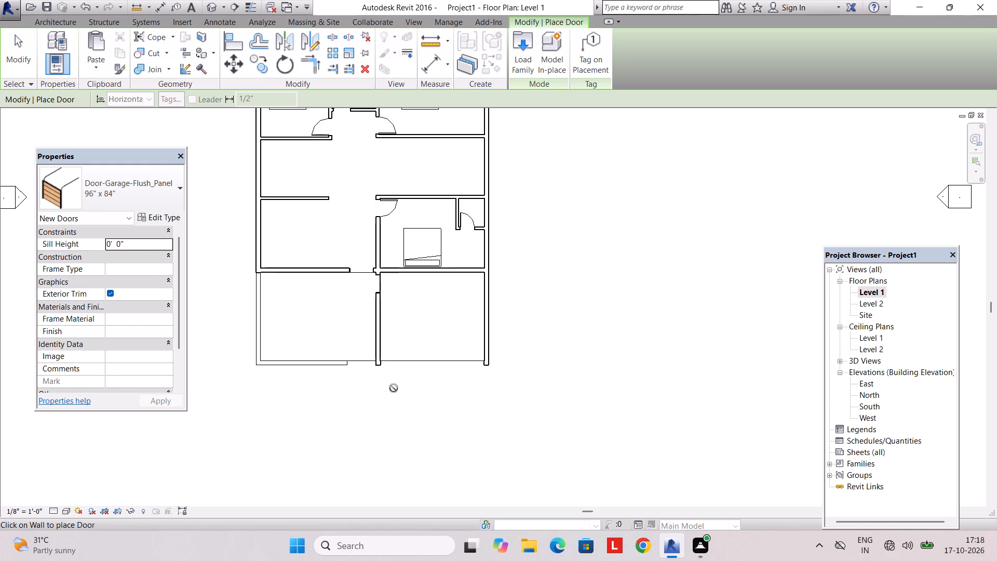
{"action": "key", "text": "Escape"}
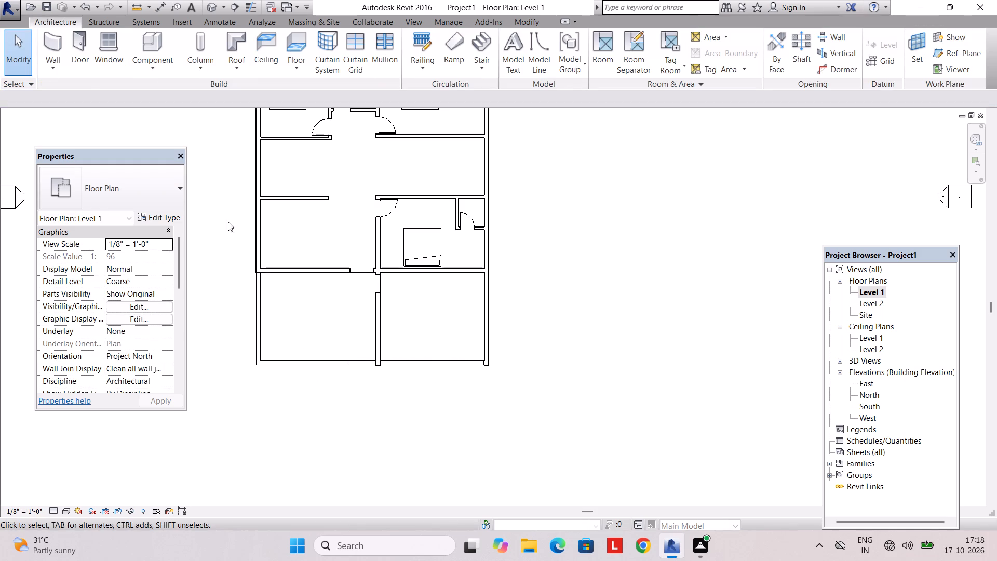
Draw a 9" basic wall, 18'-2" long and 10' high, closing the south side of the front southeast room.
{"action": "left_click", "coordinate": [59, 46]}
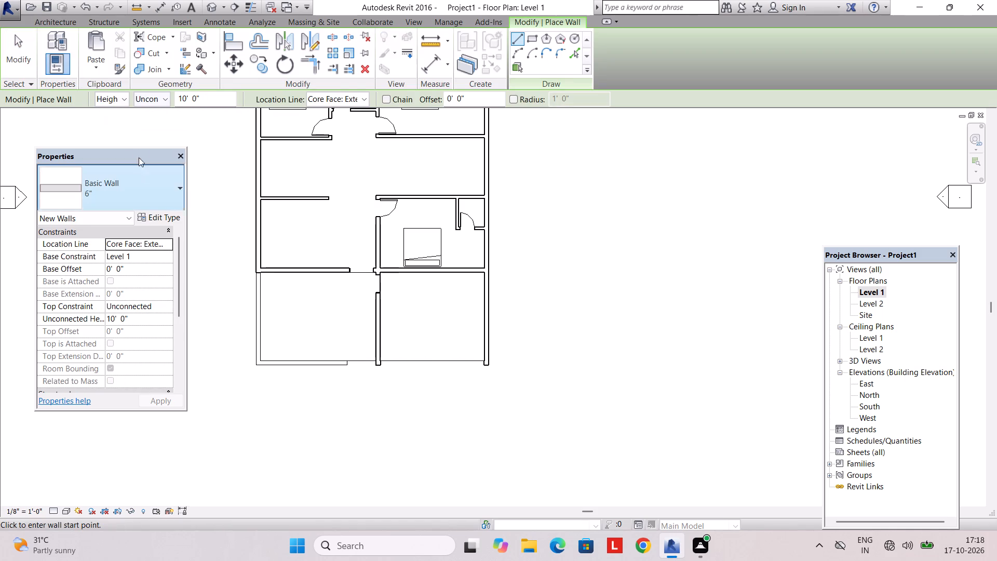
{"action": "left_click", "coordinate": [136, 191]}
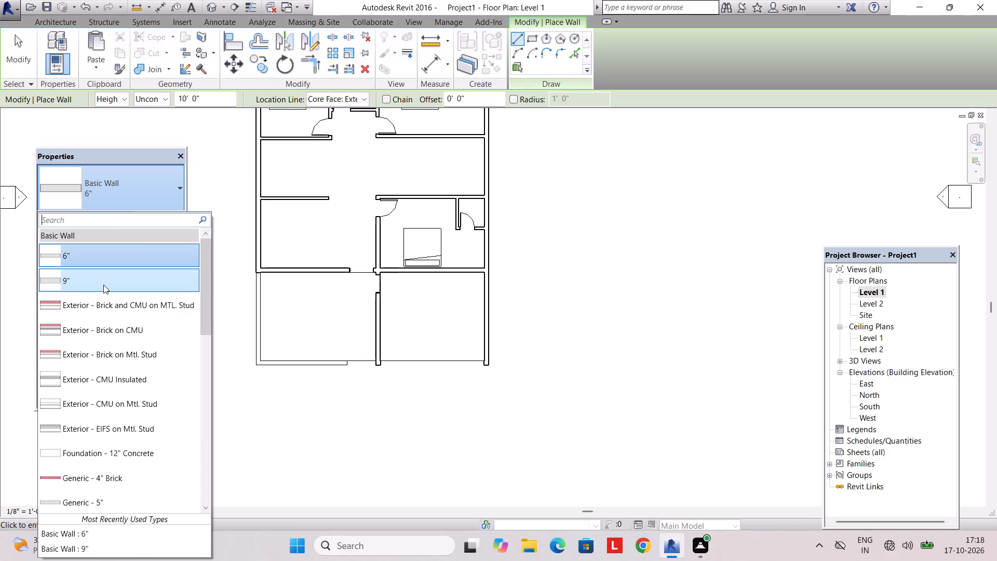
{"action": "left_click", "coordinate": [103, 285]}
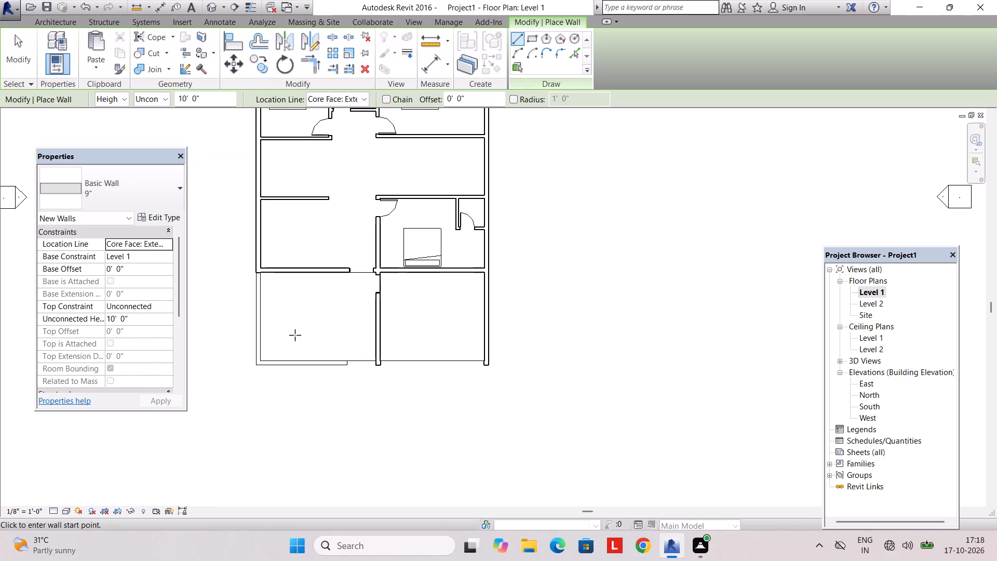
{"action": "scroll", "coordinate": [408, 360], "scroll_direction": "up", "scroll_amount": 5}
{"action": "left_click", "coordinate": [355, 371]}
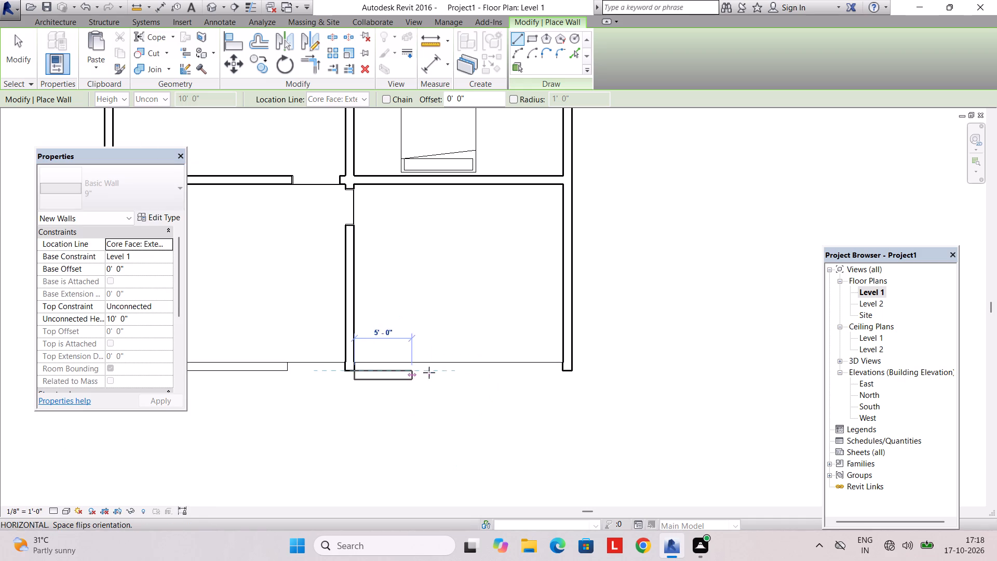
{"action": "key", "text": "space"}
{"action": "left_click", "coordinate": [565, 375]}
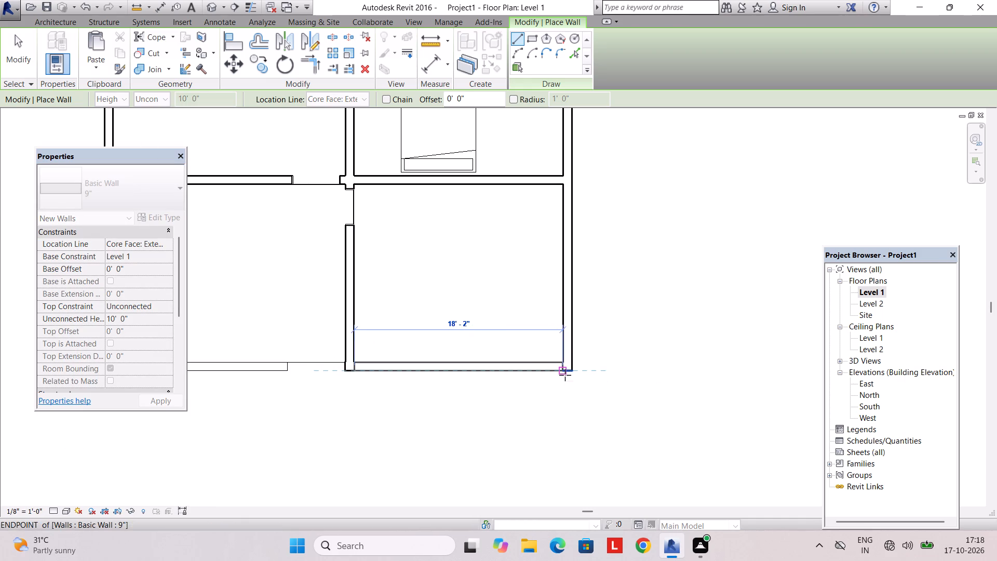
{"action": "key", "text": "Escape"}
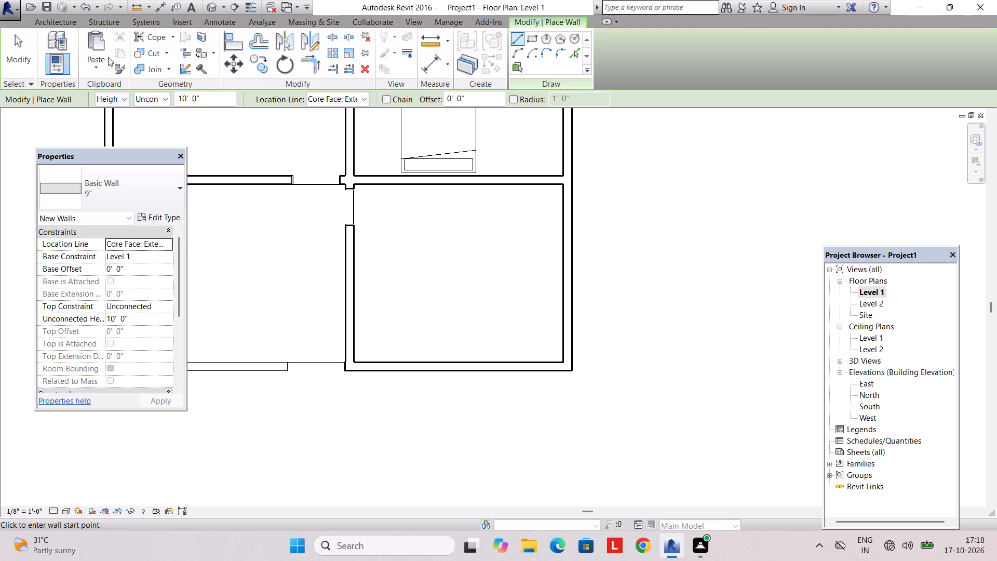
Place a 96" x 84" Door-Garage-Flush_Panel door centred in the southeast room's new south wall, 9'-1" from each side.
{"action": "left_click", "coordinate": [49, 22]}
{"action": "left_click", "coordinate": [87, 55]}
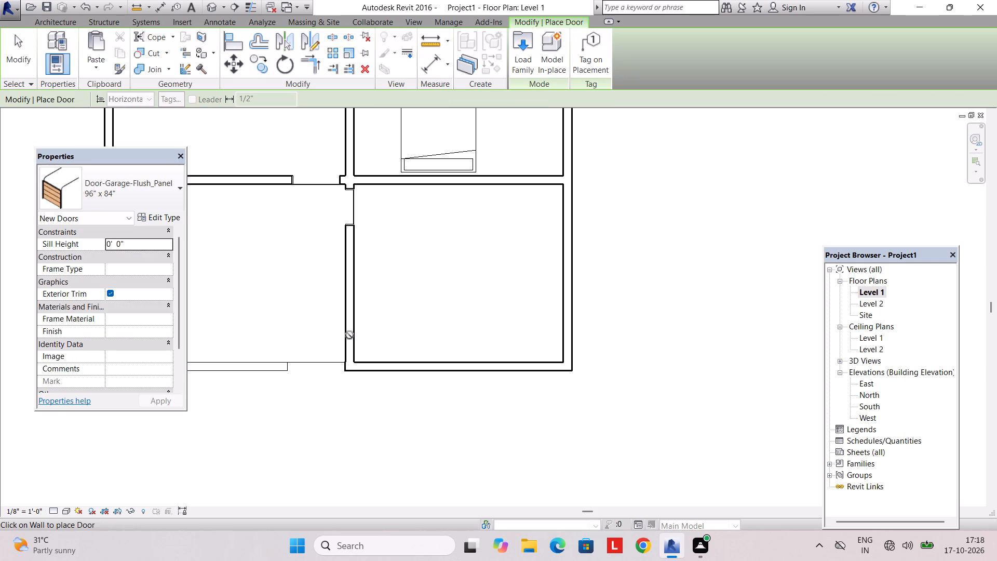
{"action": "left_click", "coordinate": [459, 368]}
{"action": "key", "text": "Escape"}
{"action": "key", "text": "Escape"}
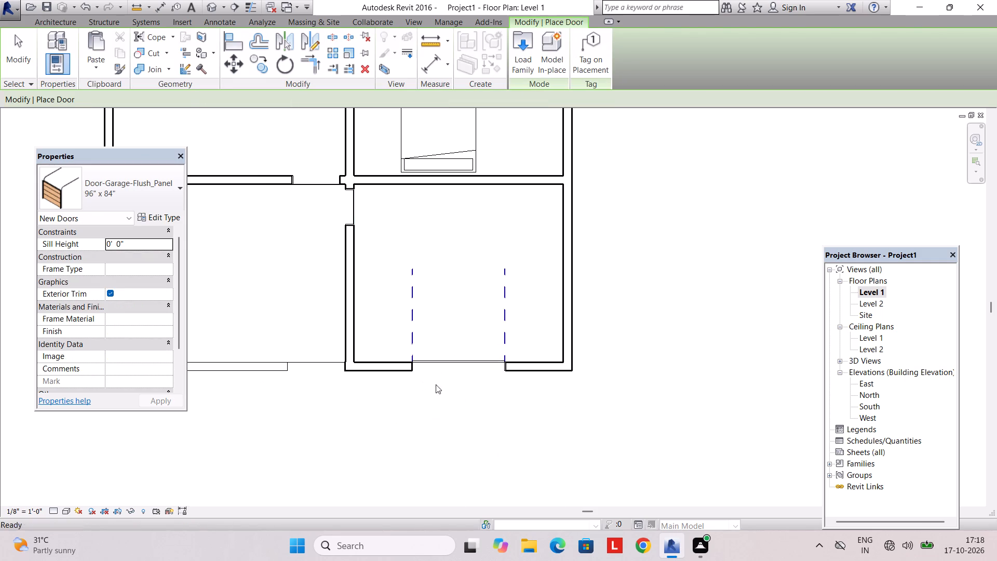
Set the garage door type's width to 15'.
{"action": "left_click", "coordinate": [449, 367]}
{"action": "left_click", "coordinate": [160, 210]}
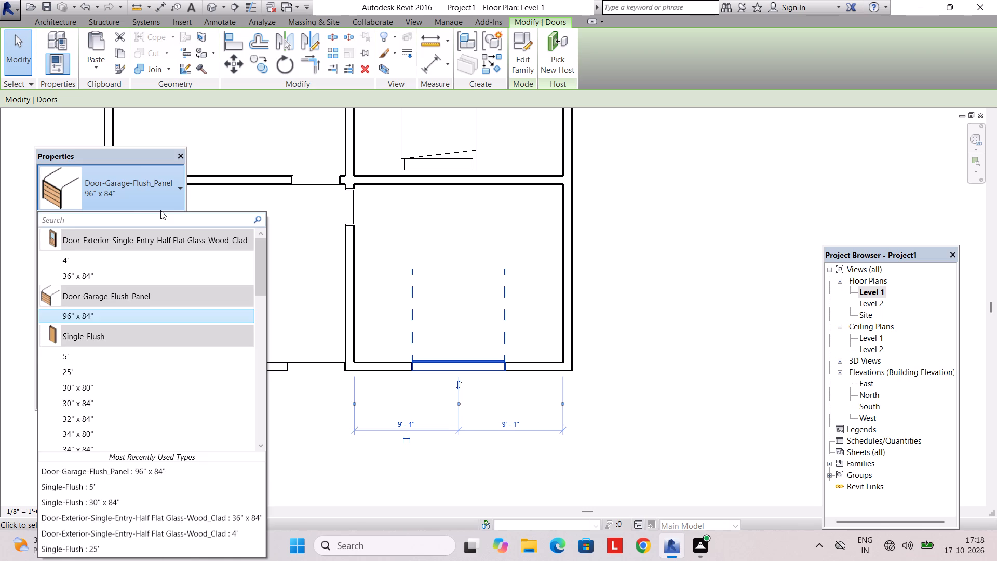
{"action": "left_click", "coordinate": [160, 210]}
{"action": "left_click", "coordinate": [167, 224]}
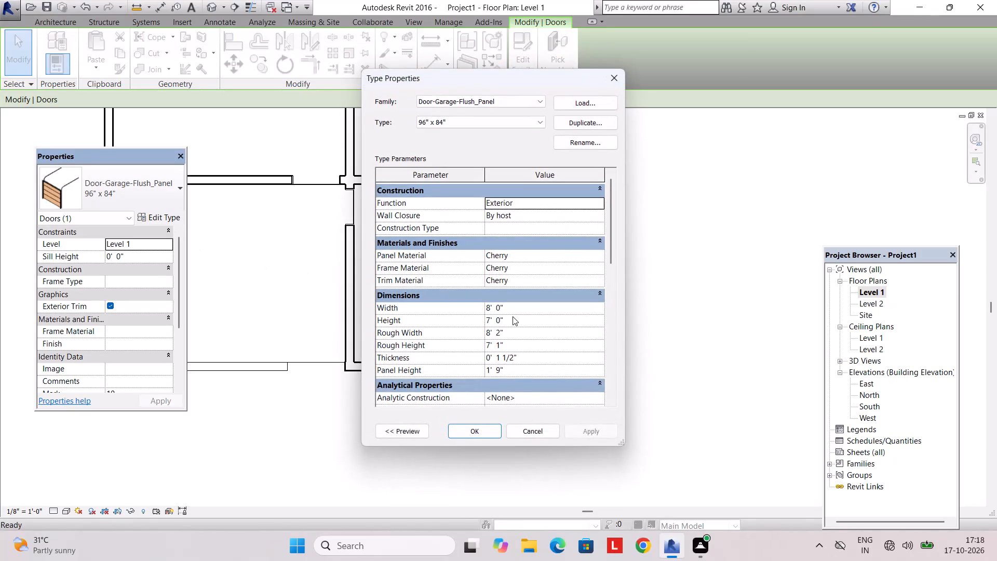
{"action": "left_click", "coordinate": [513, 305]}
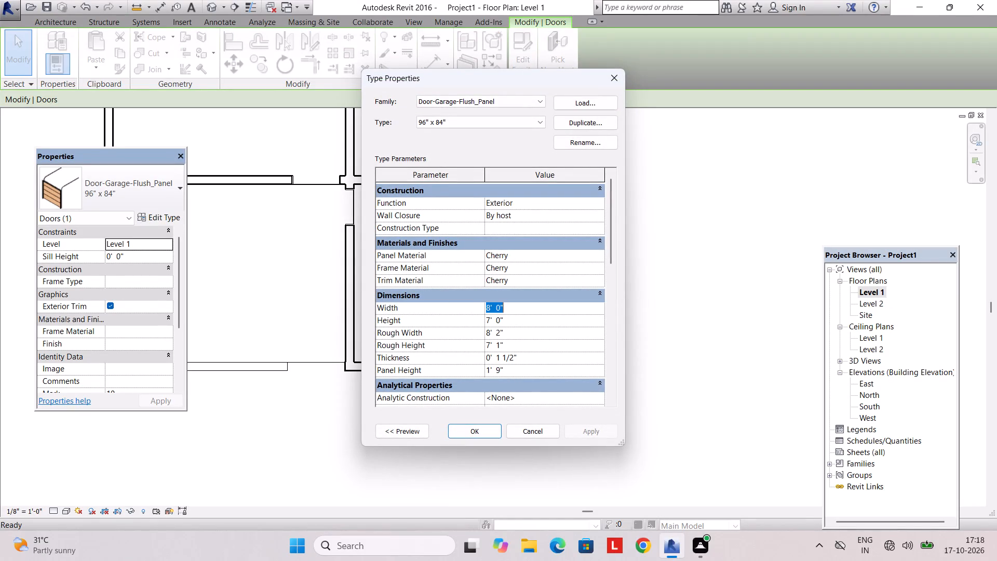
{"action": "type", "text": "15'"}
{"action": "key", "text": "Return"}
{"action": "key", "text": "Return"}
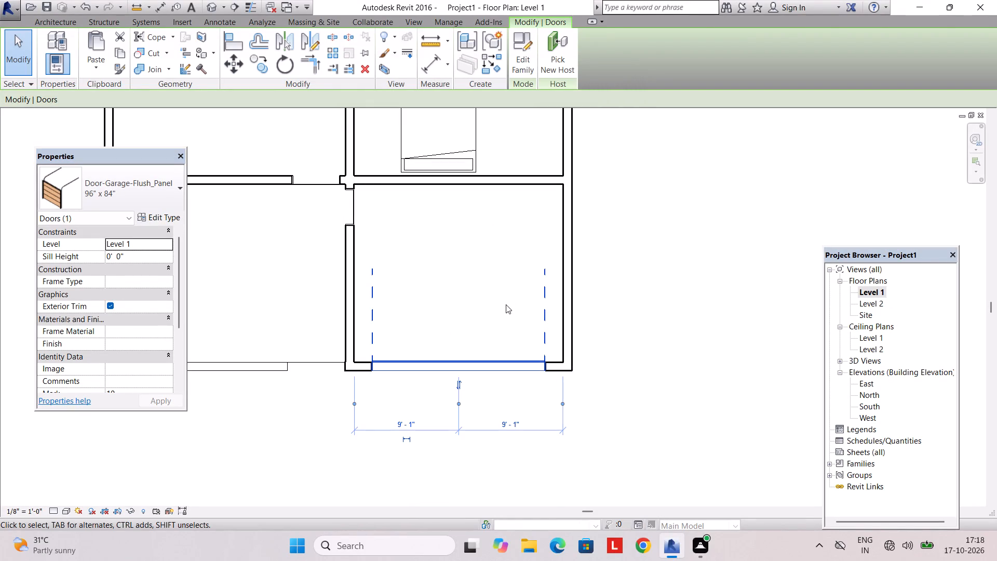
{"action": "key", "text": "Escape"}
{"action": "key", "text": "Escape"}
Examine the garage door and front facade in the 3D view from several angles.
{"action": "left_click", "coordinate": [413, 16]}
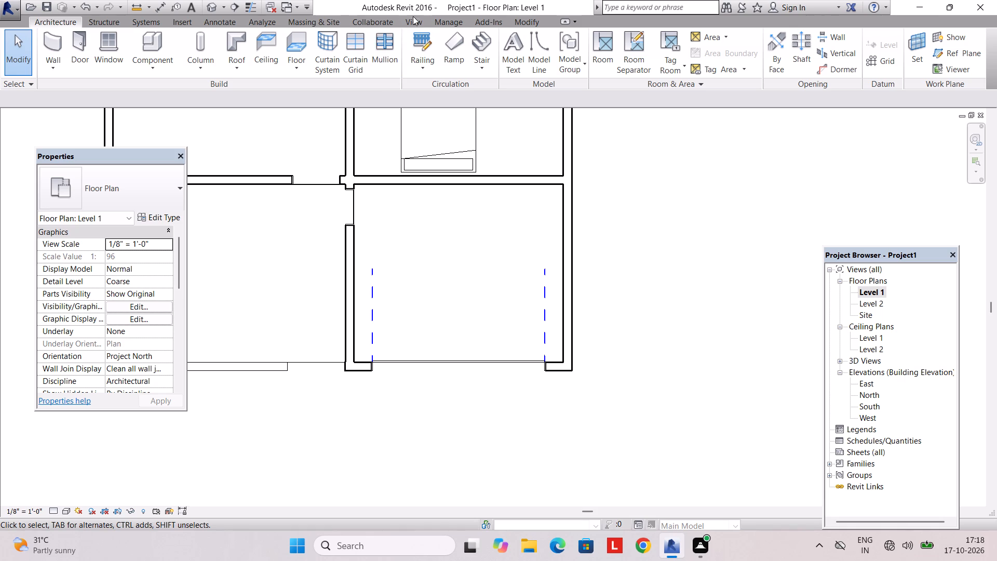
{"action": "left_click", "coordinate": [415, 18]}
{"action": "left_click", "coordinate": [378, 35]}
{"action": "scroll", "coordinate": [585, 345], "scroll_direction": "down", "scroll_amount": 1}
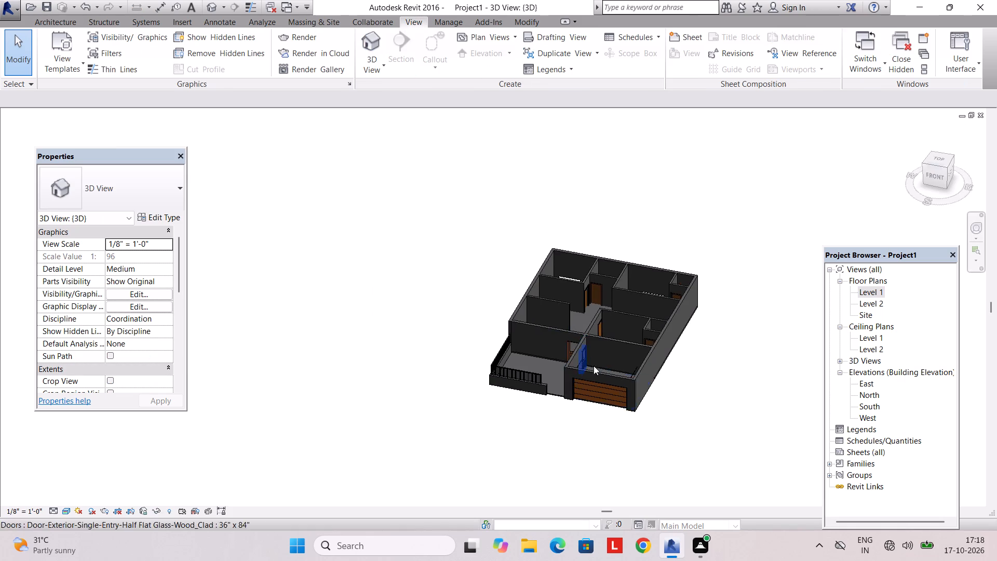
{"action": "middle_click_drag", "start_coordinate": [598, 379], "coordinate": [604, 308], "text": "shift"}
{"action": "scroll", "coordinate": [616, 371], "scroll_direction": "up", "scroll_amount": 6}
{"action": "middle_click_drag", "start_coordinate": [611, 371], "coordinate": [624, 330], "text": "shift"}
{"action": "scroll", "coordinate": [633, 380], "scroll_direction": "up", "scroll_amount": 2}
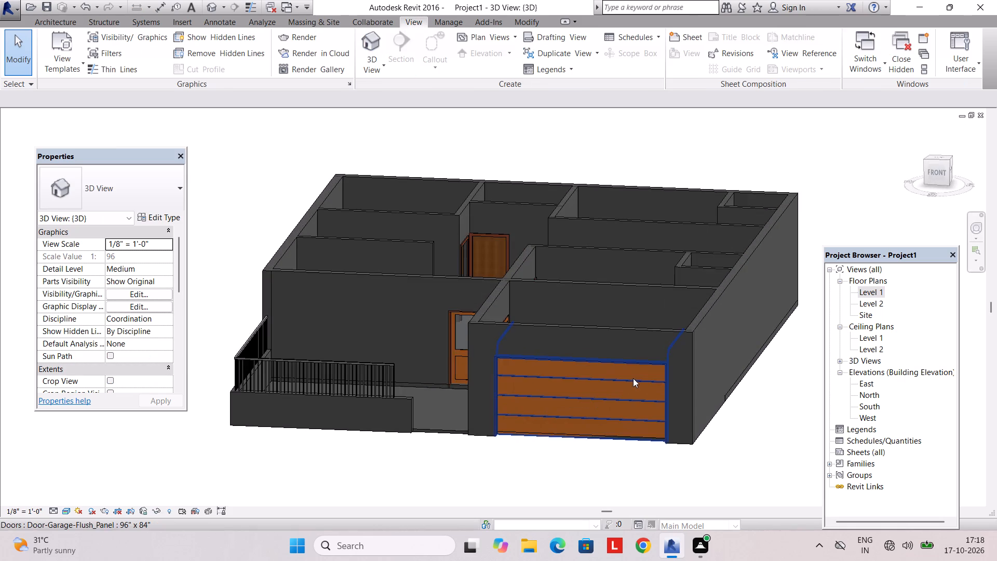
{"action": "scroll", "coordinate": [633, 378], "scroll_direction": "up", "scroll_amount": 3}
{"action": "middle_click_drag", "start_coordinate": [610, 392], "coordinate": [688, 376], "text": "shift"}
{"action": "middle_click_drag", "start_coordinate": [760, 416], "coordinate": [699, 434], "text": "shift"}
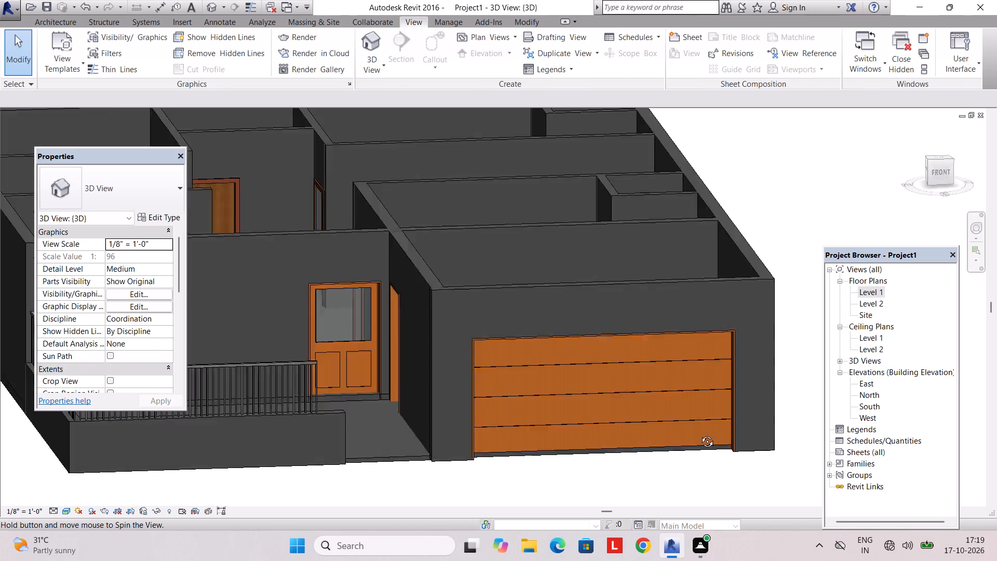
{"action": "middle_click_drag", "start_coordinate": [699, 434], "coordinate": [663, 445], "text": "shift"}
{"action": "scroll", "coordinate": [598, 417], "scroll_direction": "down", "scroll_amount": 4}
{"action": "middle_click_drag", "start_coordinate": [596, 392], "coordinate": [578, 456]}
{"action": "middle_click_drag", "start_coordinate": [559, 402], "coordinate": [607, 410]}
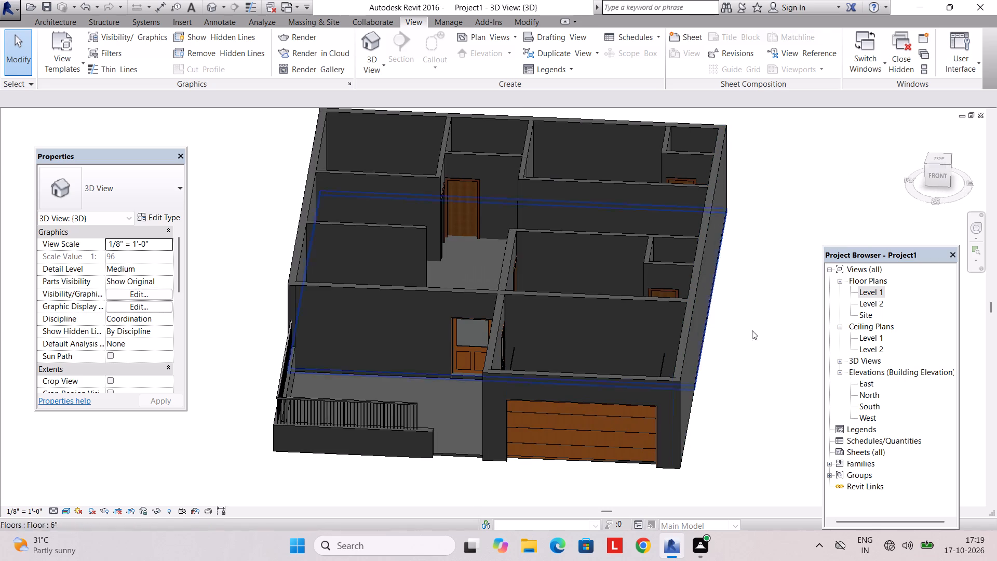
On the Level 1 plan, load the M_Toilet-Commercial-Wall-2D component from the US Metric library's Water Closets folder.
{"action": "double_click", "coordinate": [871, 292]}
{"action": "scroll", "coordinate": [371, 375], "scroll_direction": "down", "scroll_amount": 6}
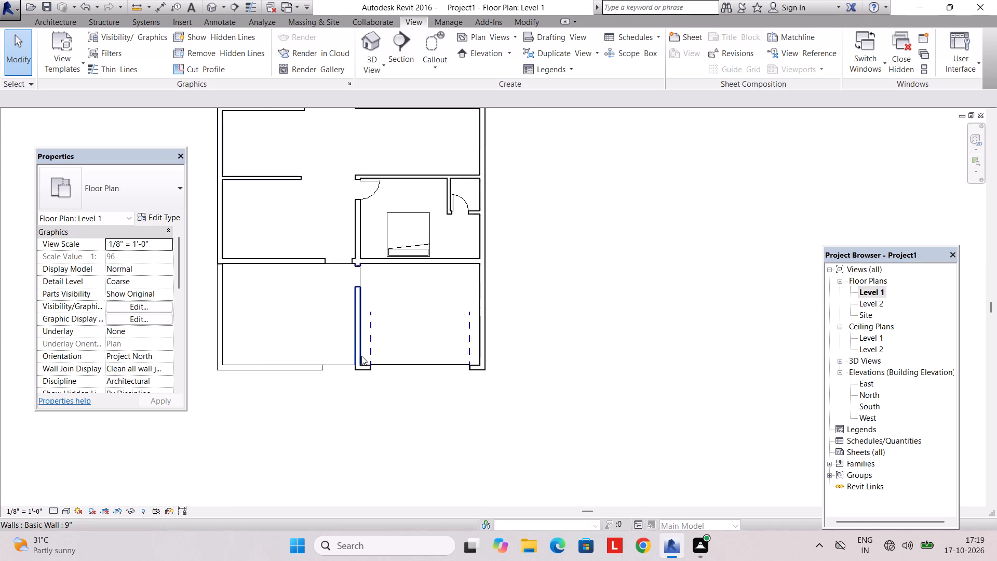
{"action": "middle_click_drag", "start_coordinate": [347, 322], "coordinate": [367, 465]}
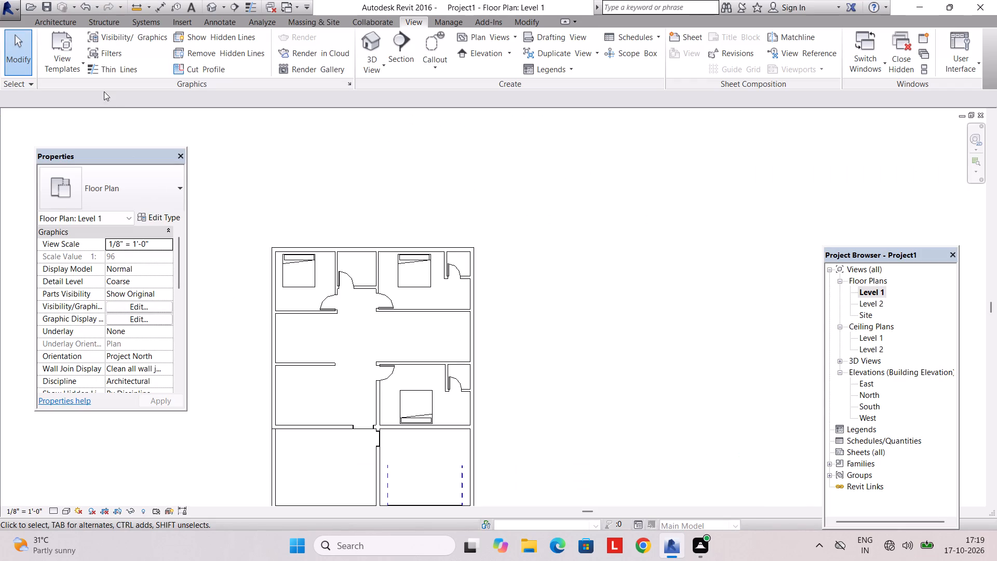
{"action": "left_click", "coordinate": [50, 25]}
{"action": "left_click", "coordinate": [166, 68]}
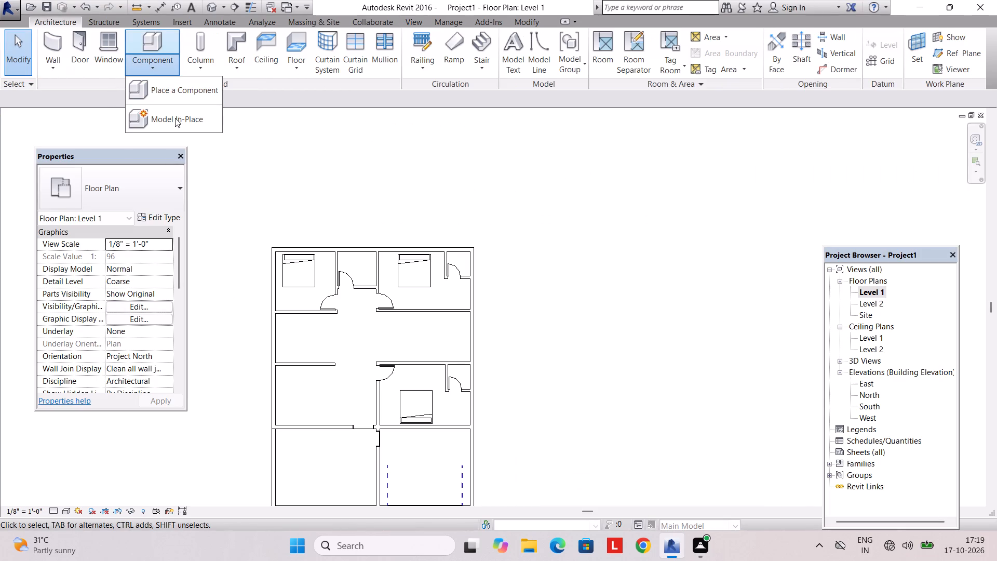
{"action": "left_click", "coordinate": [173, 93]}
{"action": "left_click", "coordinate": [524, 55]}
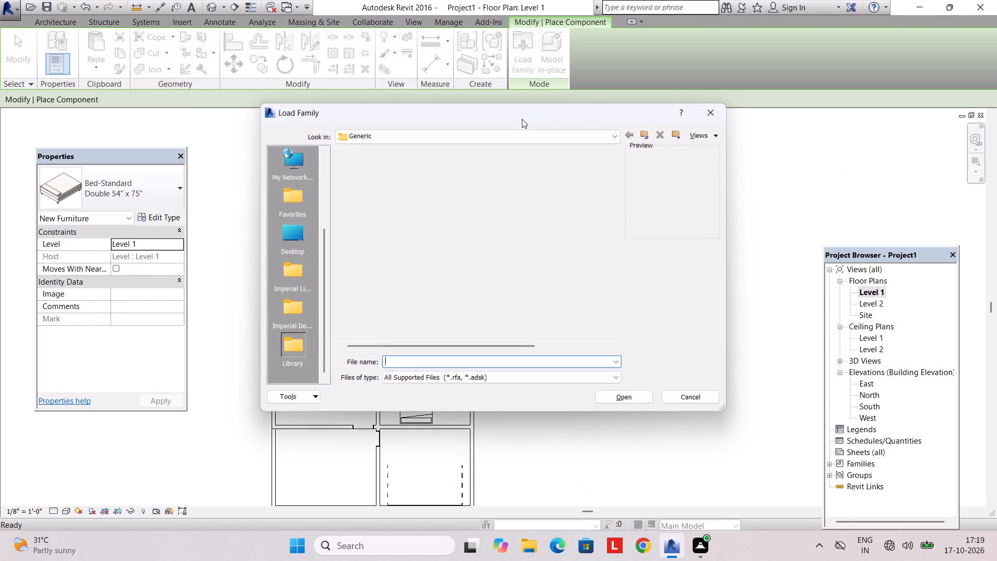
{"action": "left_click", "coordinate": [484, 139]}
{"action": "left_click", "coordinate": [434, 215]}
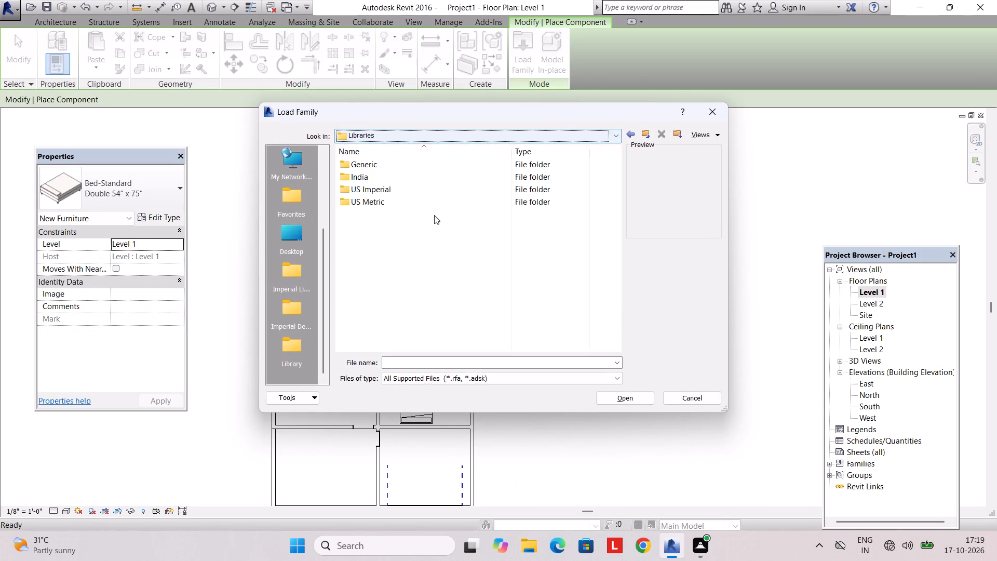
{"action": "double_click", "coordinate": [425, 197]}
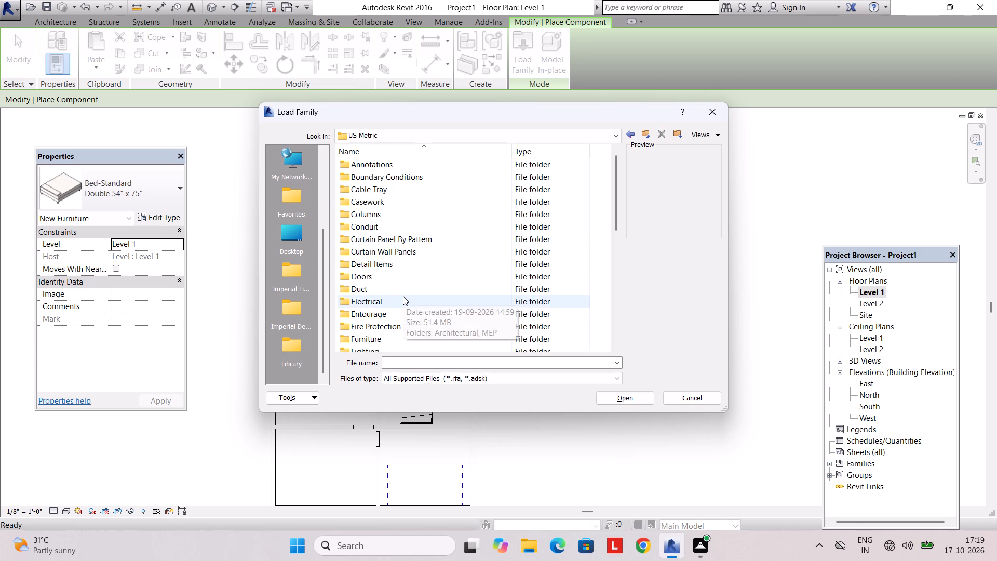
{"action": "scroll", "coordinate": [403, 296], "scroll_direction": "down", "scroll_amount": 4}
{"action": "double_click", "coordinate": [391, 272]}
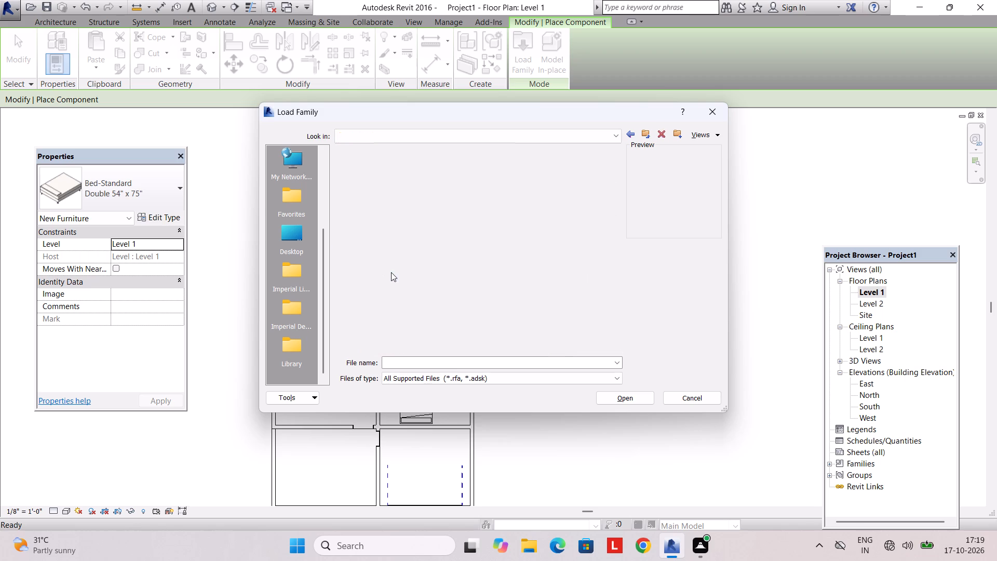
{"action": "double_click", "coordinate": [424, 167]}
{"action": "double_click", "coordinate": [405, 181]}
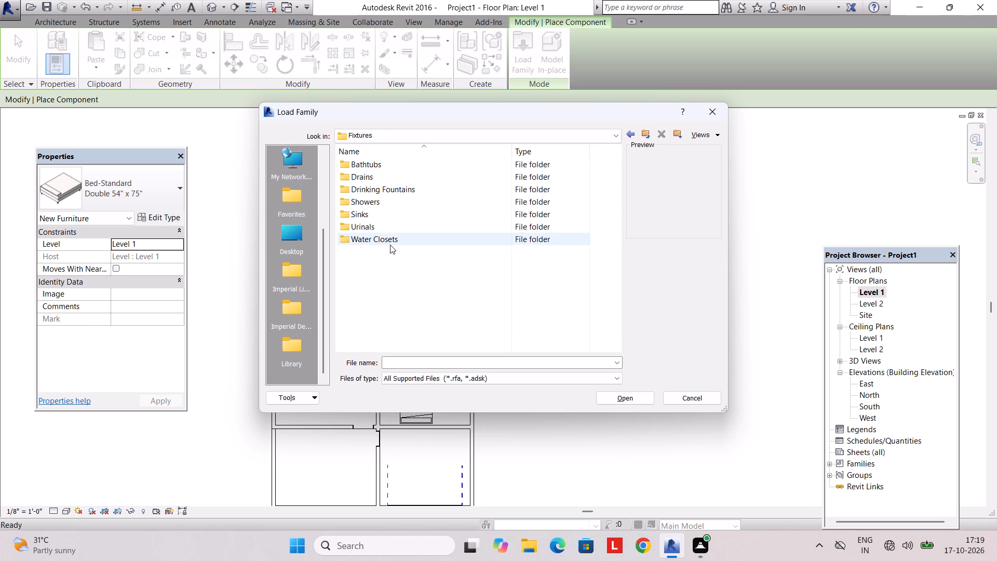
{"action": "double_click", "coordinate": [390, 243]}
{"action": "left_click", "coordinate": [441, 170]}
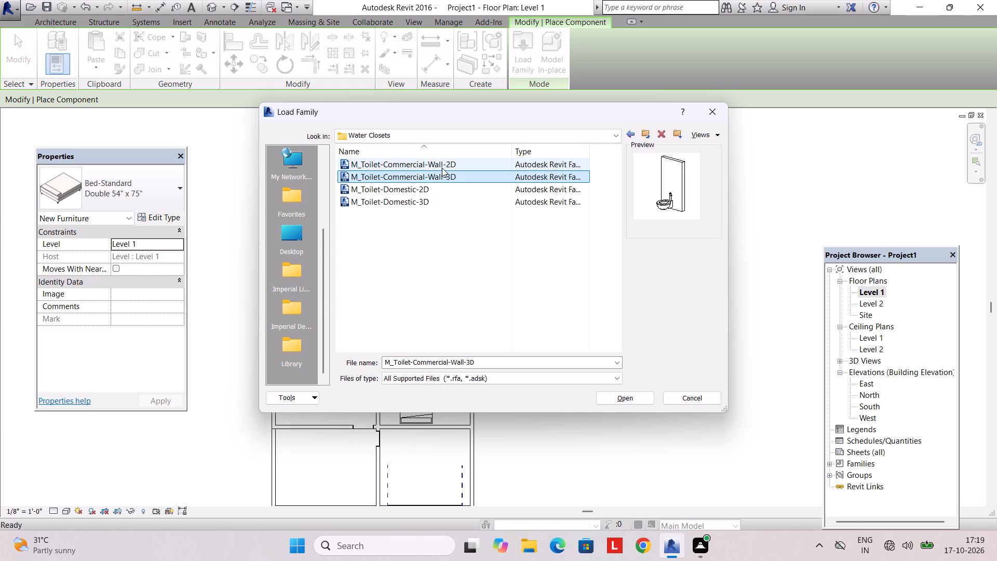
{"action": "double_click", "coordinate": [442, 165]}
Place 380mm Seat Height toilets centred on the north-centre bathroom's east wall and on the north walls of both east-side bathrooms.
{"action": "scroll", "coordinate": [320, 272], "scroll_direction": "up", "scroll_amount": 2}
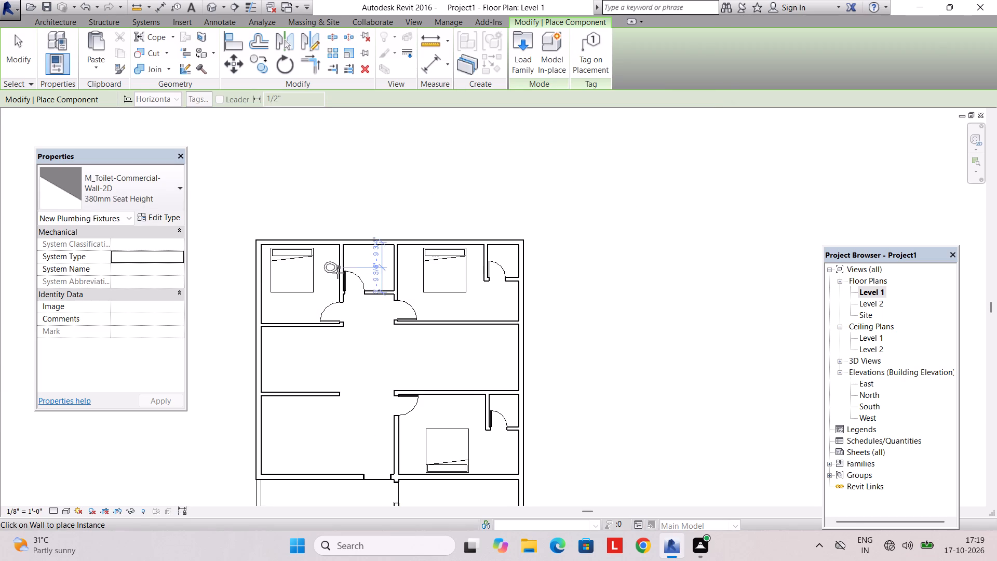
{"action": "scroll", "coordinate": [378, 280], "scroll_direction": "up", "scroll_amount": 3}
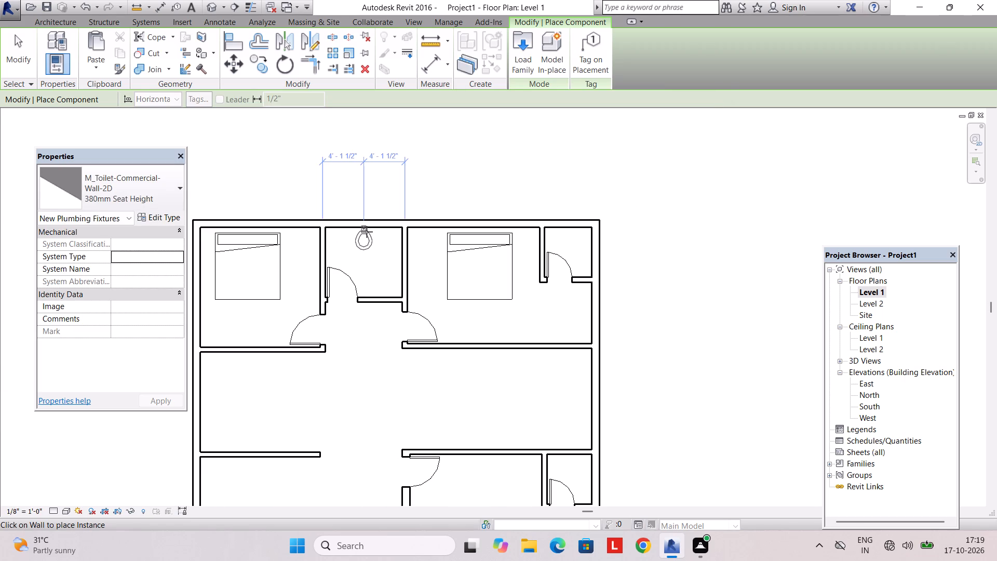
{"action": "left_click", "coordinate": [398, 257]}
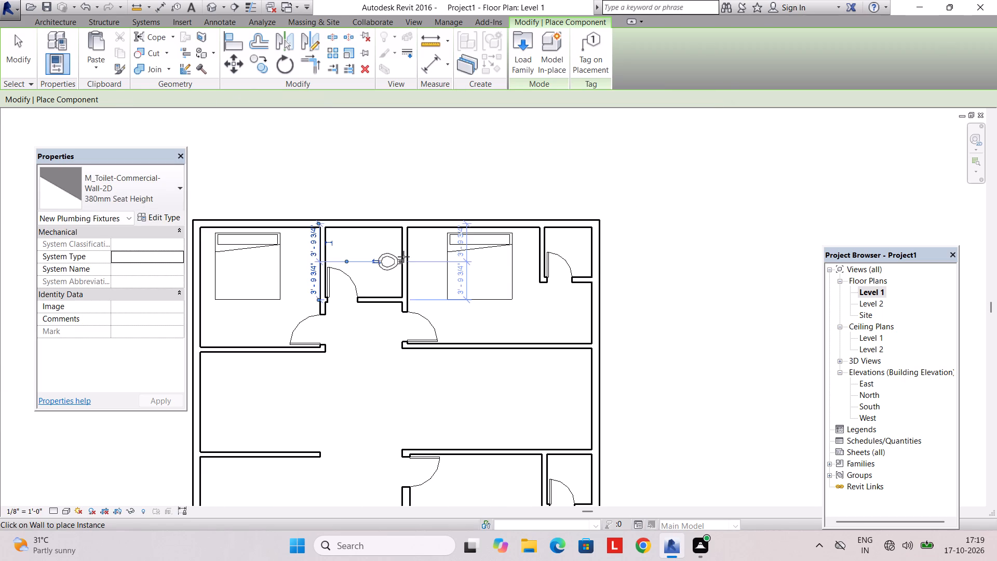
{"action": "left_click", "coordinate": [570, 232]}
{"action": "middle_click_drag", "start_coordinate": [543, 353], "coordinate": [537, 325]}
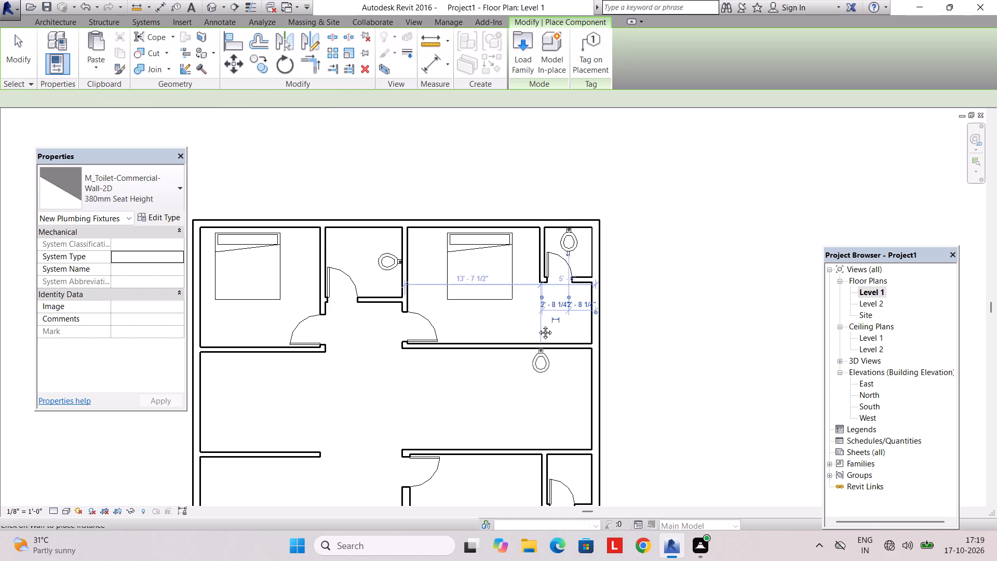
{"action": "middle_click_drag", "start_coordinate": [537, 325], "coordinate": [511, 169]}
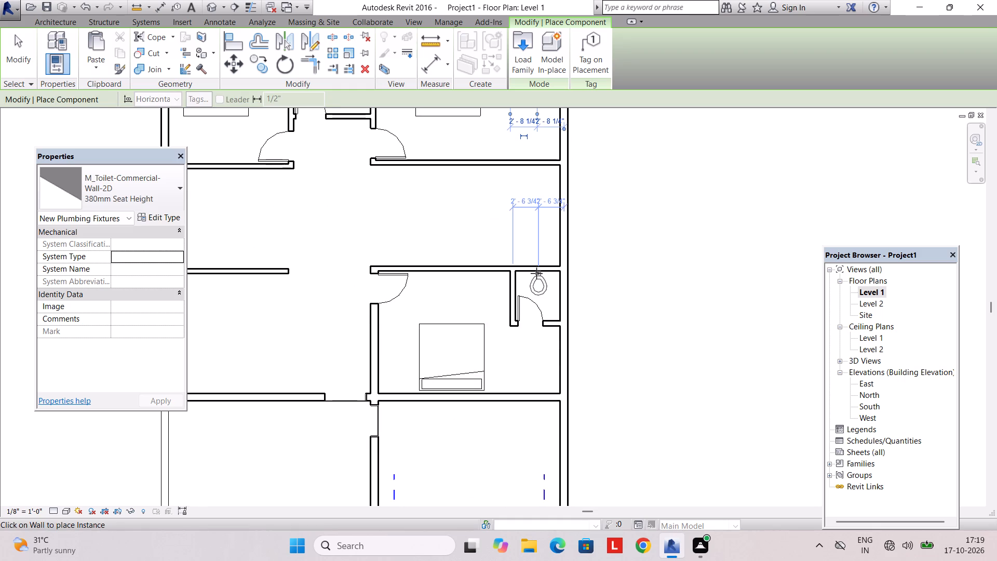
{"action": "left_click", "coordinate": [536, 273]}
{"action": "scroll", "coordinate": [432, 287], "scroll_direction": "down", "scroll_amount": 2}
{"action": "middle_click_drag", "start_coordinate": [419, 304], "coordinate": [469, 308]}
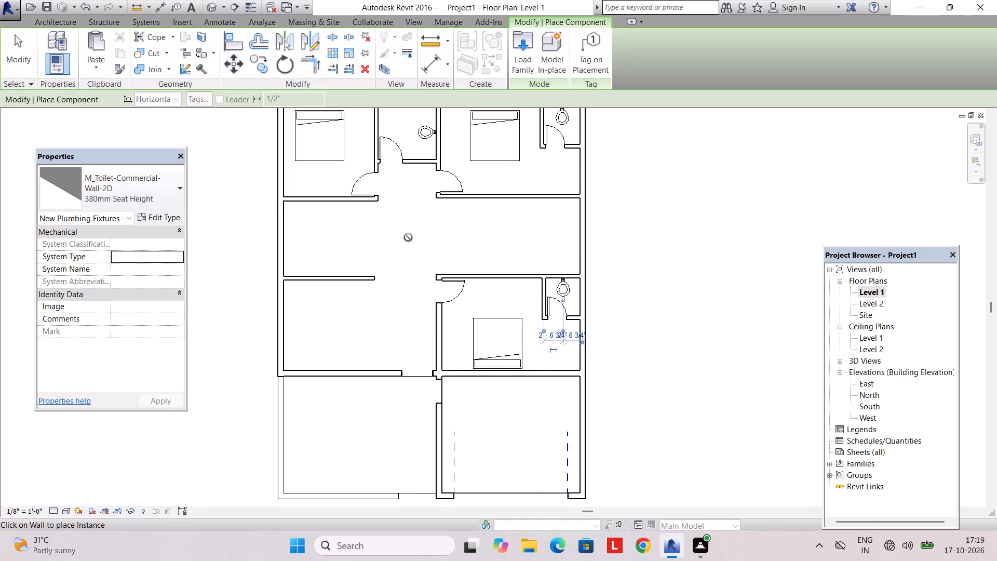
{"action": "middle_click_drag", "start_coordinate": [412, 251], "coordinate": [436, 339]}
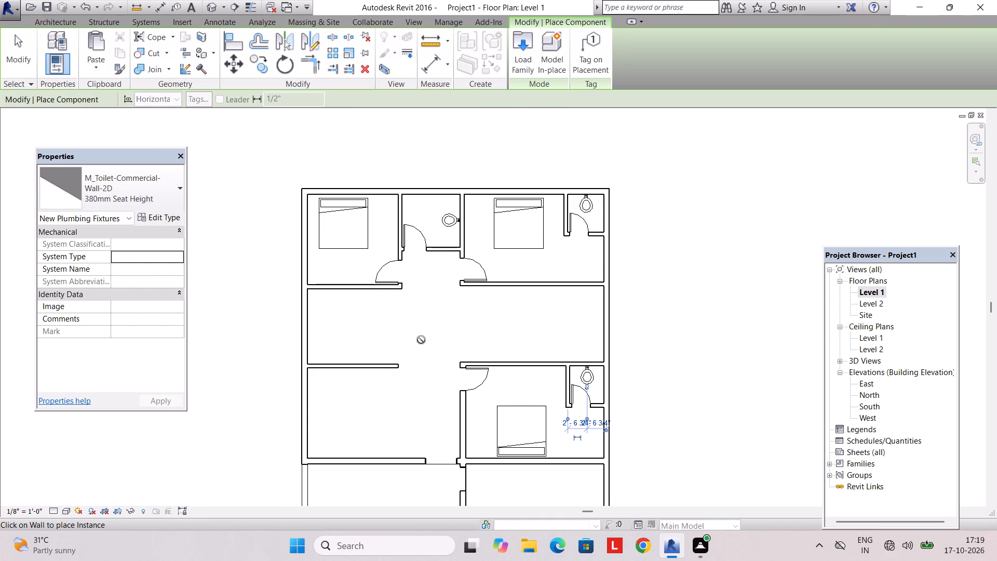
{"action": "key", "text": "Escape"}
Load Table-Dining Round w Chairs from US Imperial furniture and place the 36" diameter table in the central hall's east part, 5'-0" below the north wall.
{"action": "left_click", "coordinate": [527, 66]}
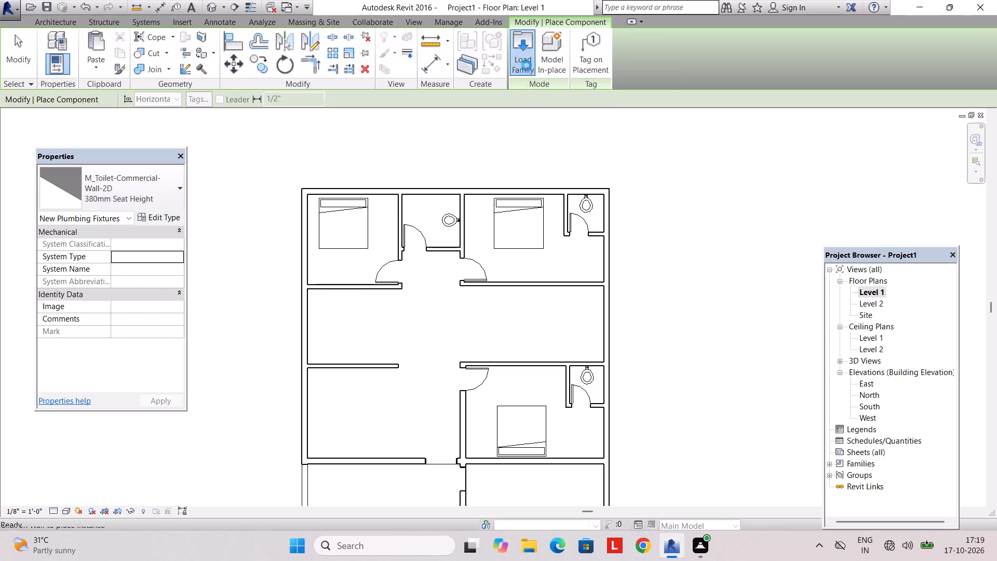
{"action": "left_click", "coordinate": [512, 132]}
{"action": "double_click", "coordinate": [430, 209]}
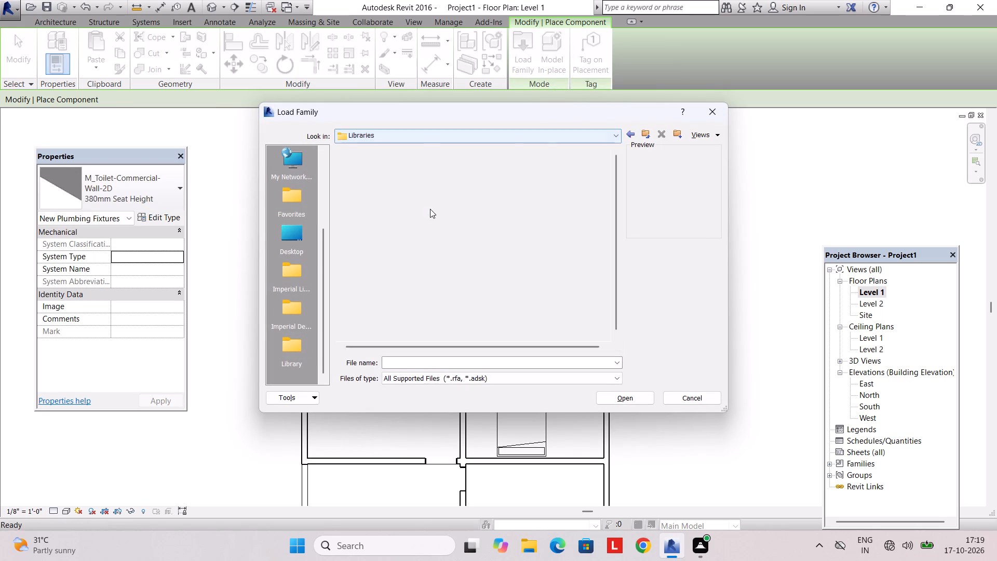
{"action": "double_click", "coordinate": [419, 191]}
{"action": "scroll", "coordinate": [415, 298], "scroll_direction": "down", "scroll_amount": 4}
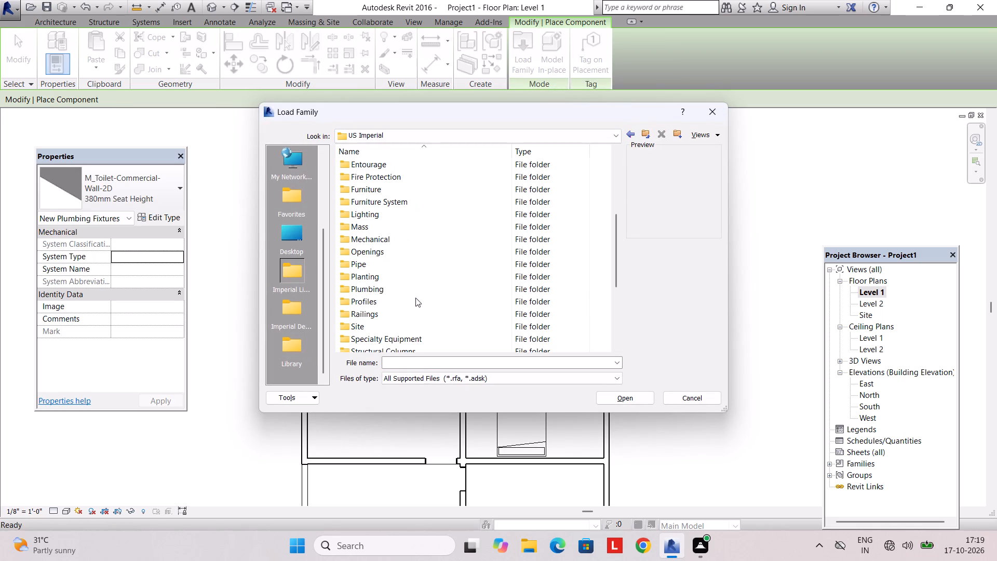
{"action": "double_click", "coordinate": [388, 194]}
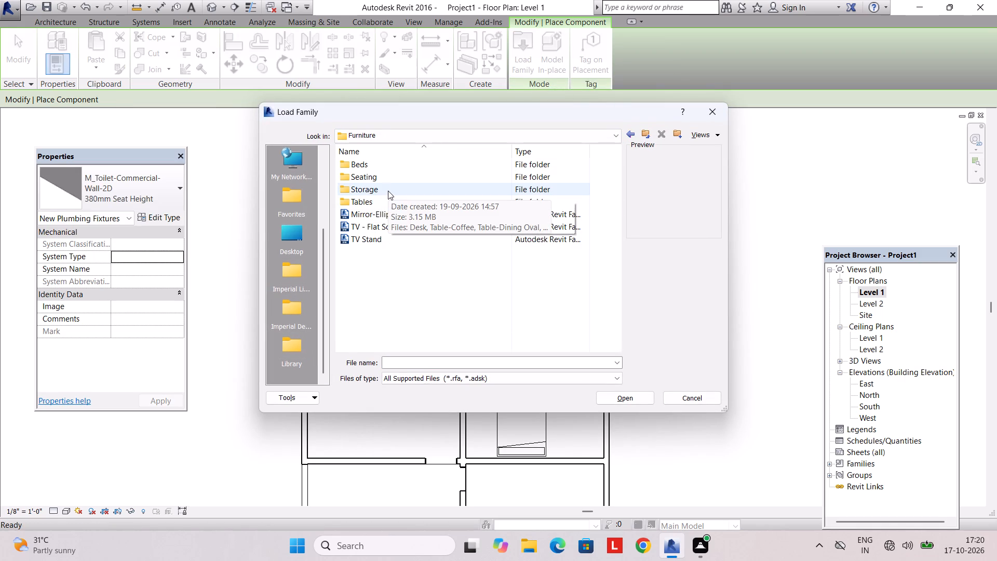
{"action": "double_click", "coordinate": [371, 201]}
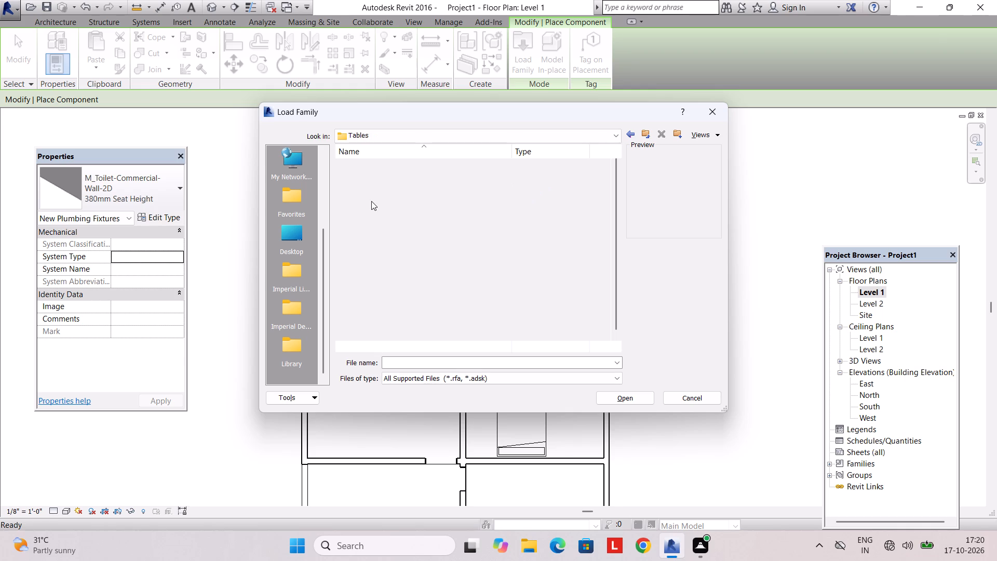
{"action": "double_click", "coordinate": [402, 190]}
{"action": "left_click", "coordinate": [402, 196]}
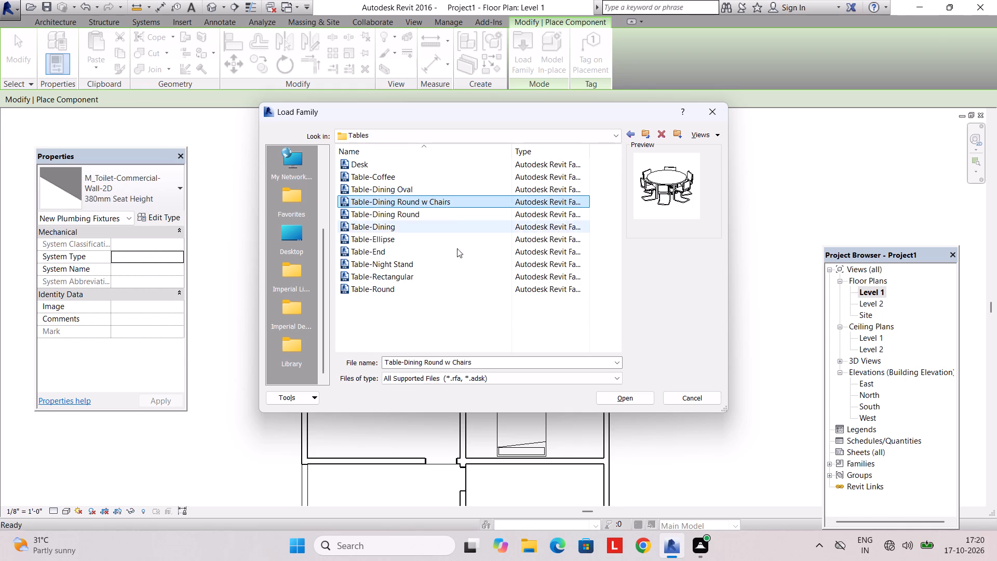
{"action": "left_click", "coordinate": [629, 394]}
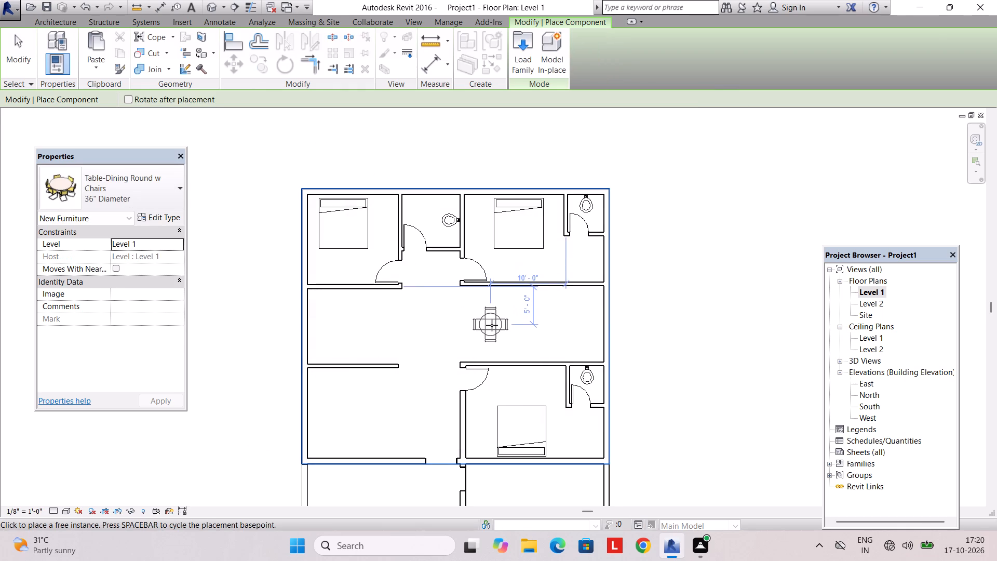
{"action": "left_click", "coordinate": [500, 325]}
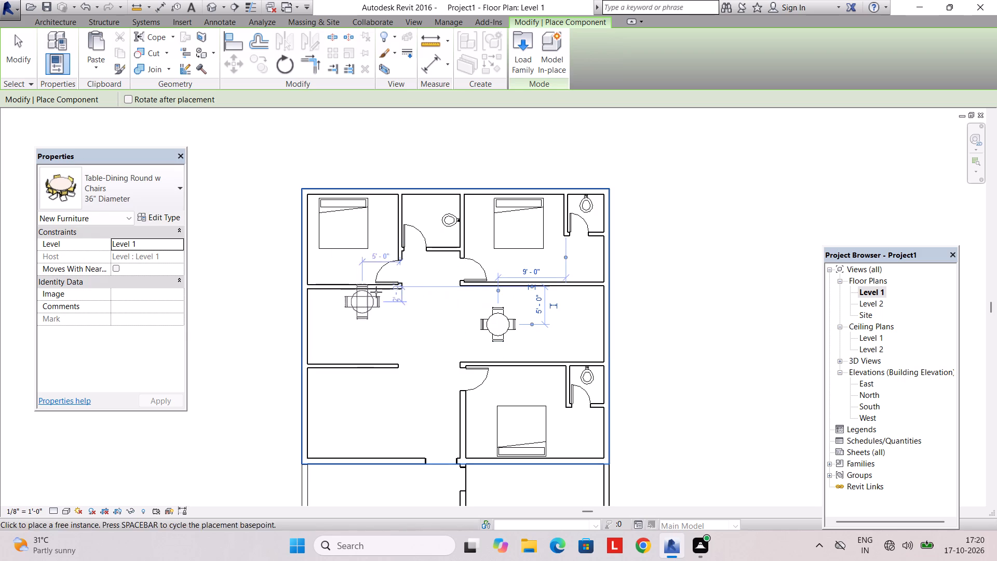
{"action": "key", "text": "Escape"}
Load the Dresser family from the Storage folder of the US Imperial furniture library.
{"action": "left_click", "coordinate": [530, 50]}
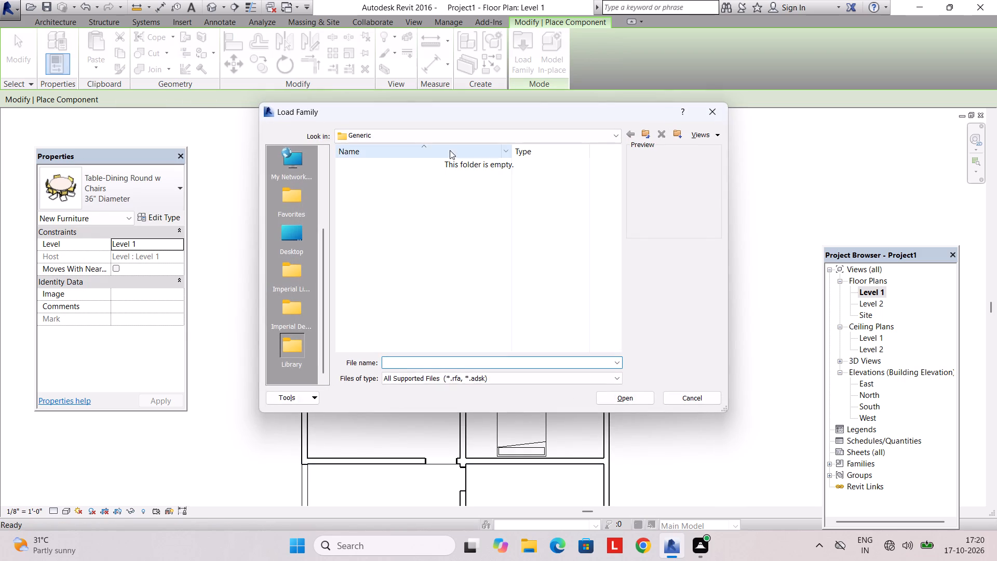
{"action": "left_click", "coordinate": [450, 144]}
{"action": "left_click", "coordinate": [453, 140]}
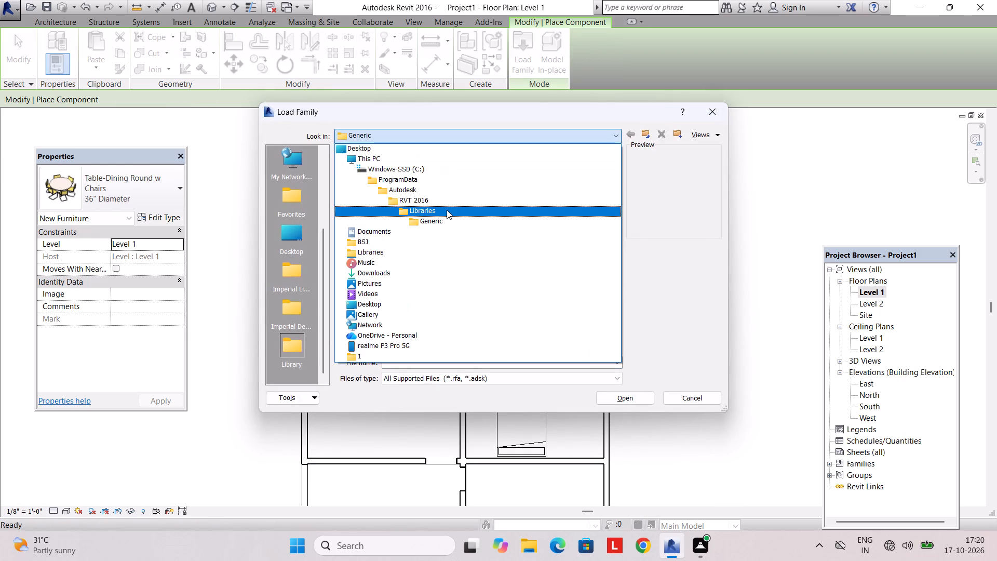
{"action": "left_click", "coordinate": [447, 210]}
{"action": "double_click", "coordinate": [414, 191]}
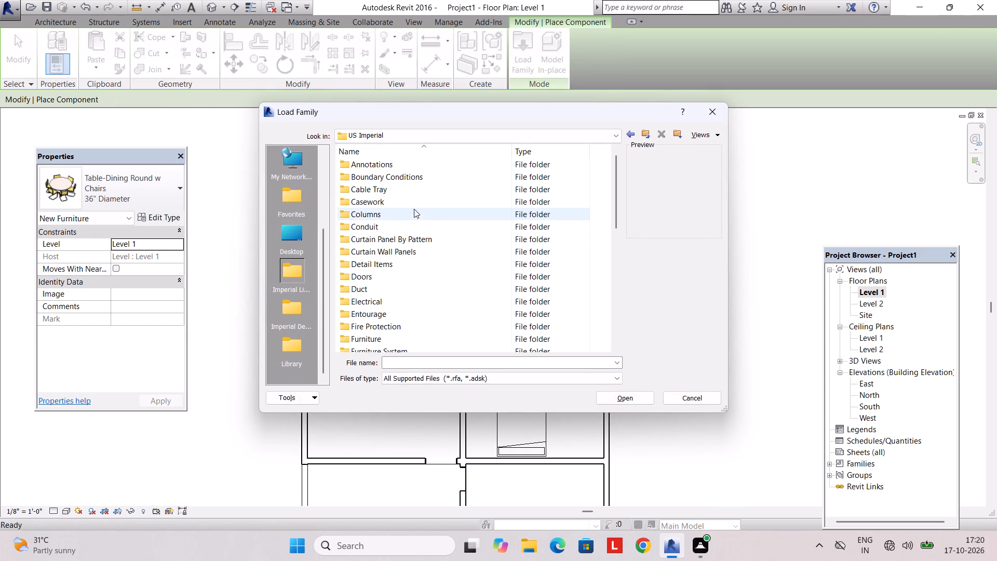
{"action": "double_click", "coordinate": [369, 342]}
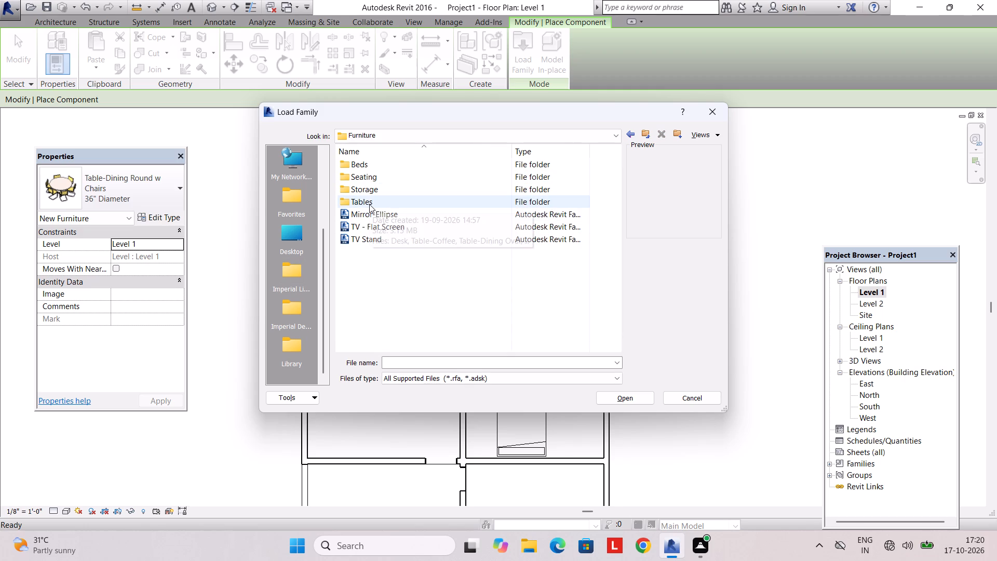
{"action": "left_click", "coordinate": [411, 198]}
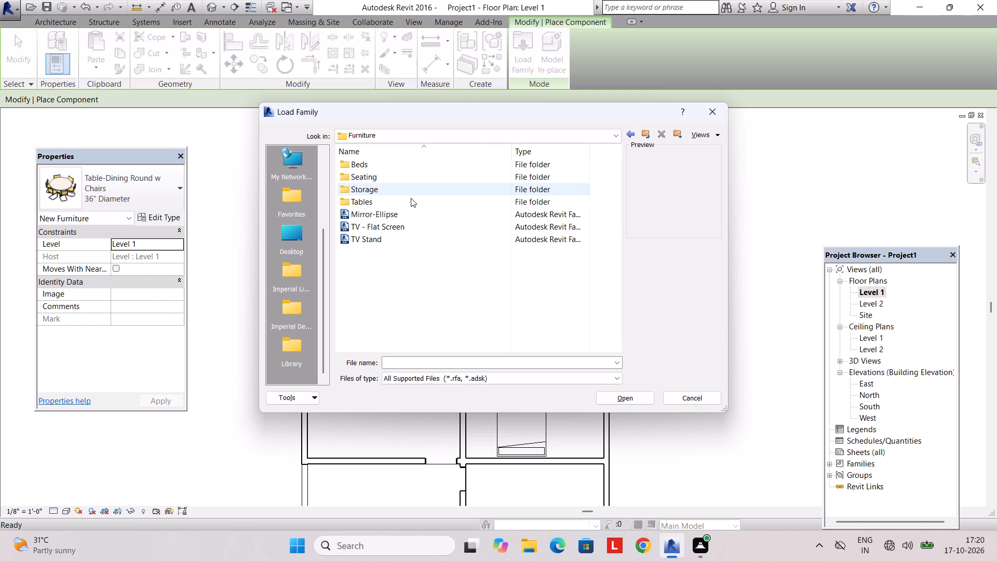
{"action": "double_click", "coordinate": [407, 201]}
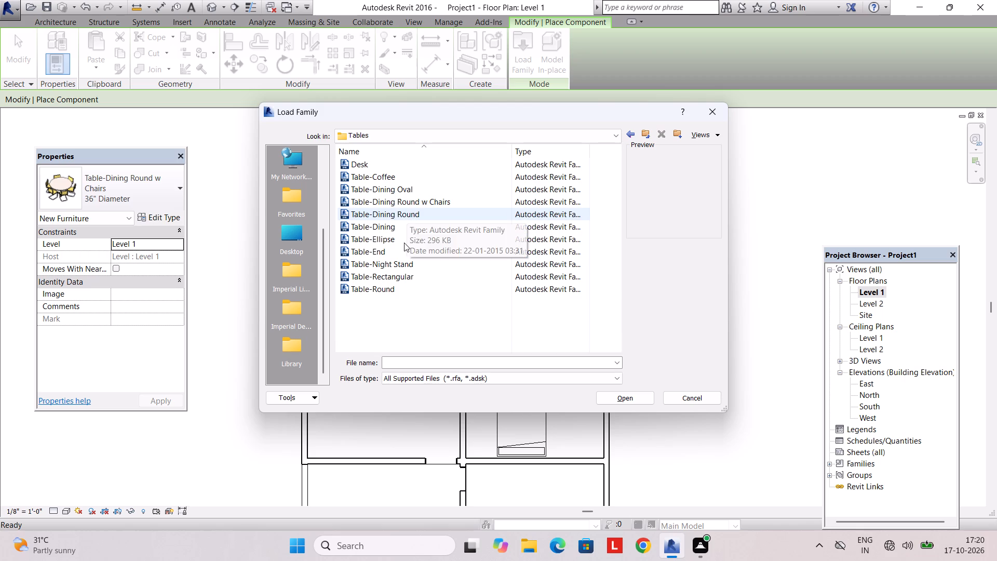
{"action": "left_click", "coordinate": [402, 255]}
{"action": "left_click", "coordinate": [403, 231]}
{"action": "left_click", "coordinate": [628, 137]}
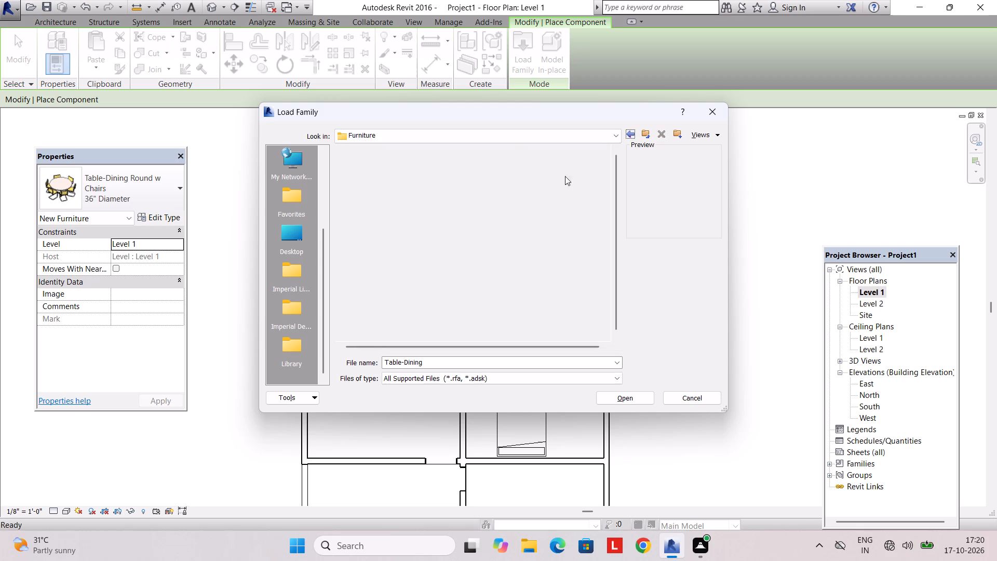
{"action": "double_click", "coordinate": [389, 191]}
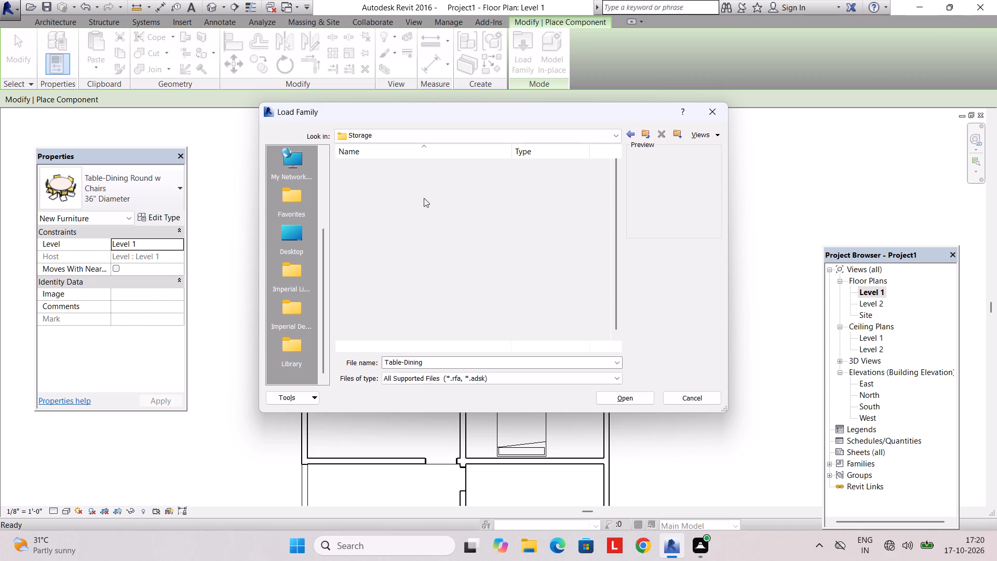
{"action": "left_click", "coordinate": [432, 197]}
{"action": "left_click", "coordinate": [432, 182]}
{"action": "left_click", "coordinate": [404, 161]}
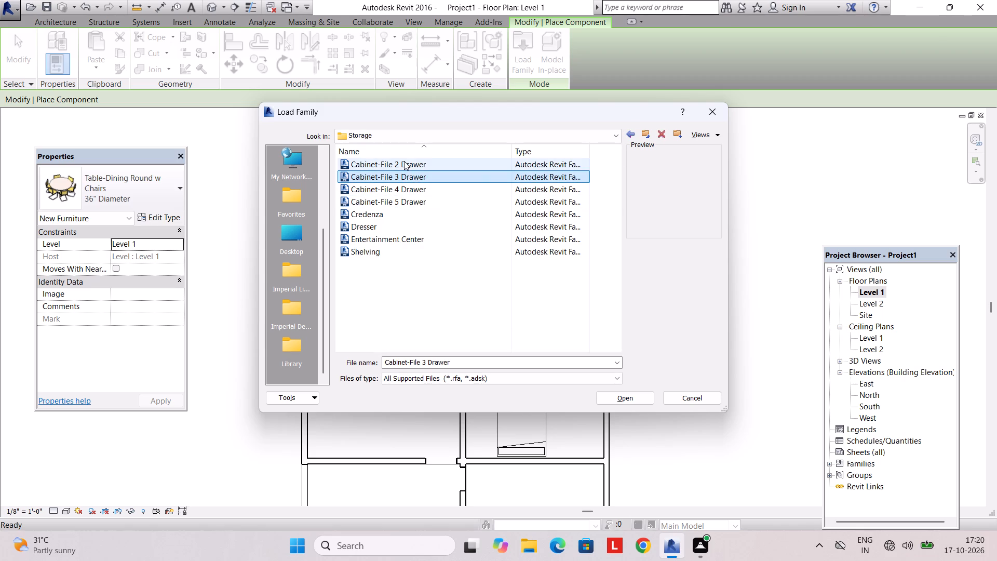
{"action": "left_click", "coordinate": [394, 206]}
{"action": "left_click", "coordinate": [387, 220]}
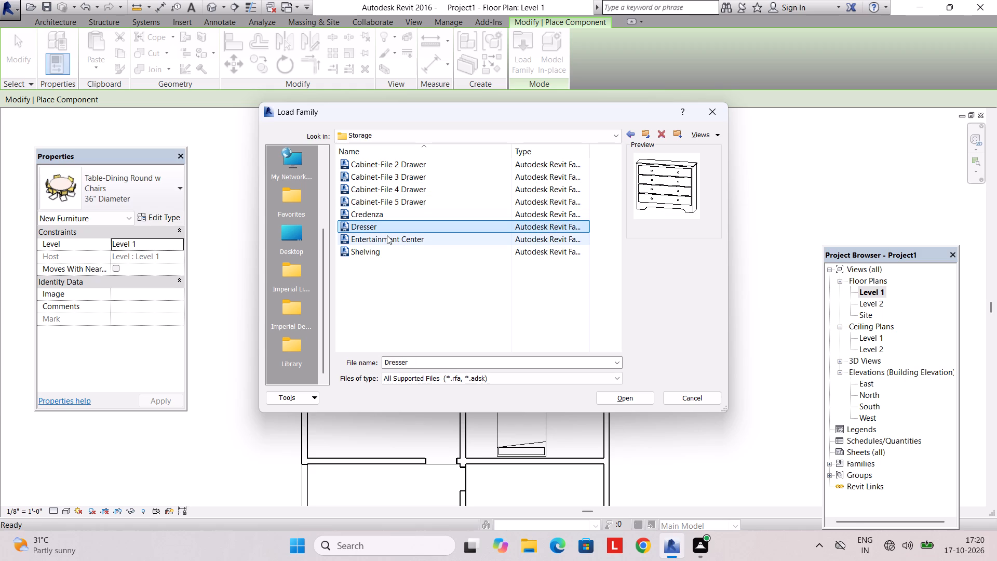
{"action": "left_click", "coordinate": [626, 395]}
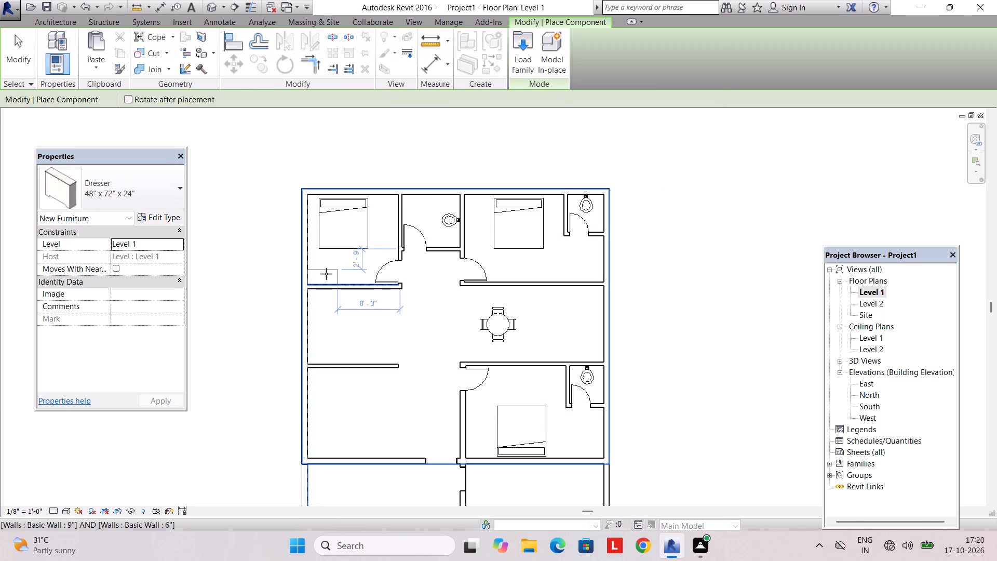
Place a 48" x 72" x 24" dresser in the southwest corner of the northwest bedroom.
{"action": "scroll", "coordinate": [326, 274], "scroll_direction": "up", "scroll_amount": 6}
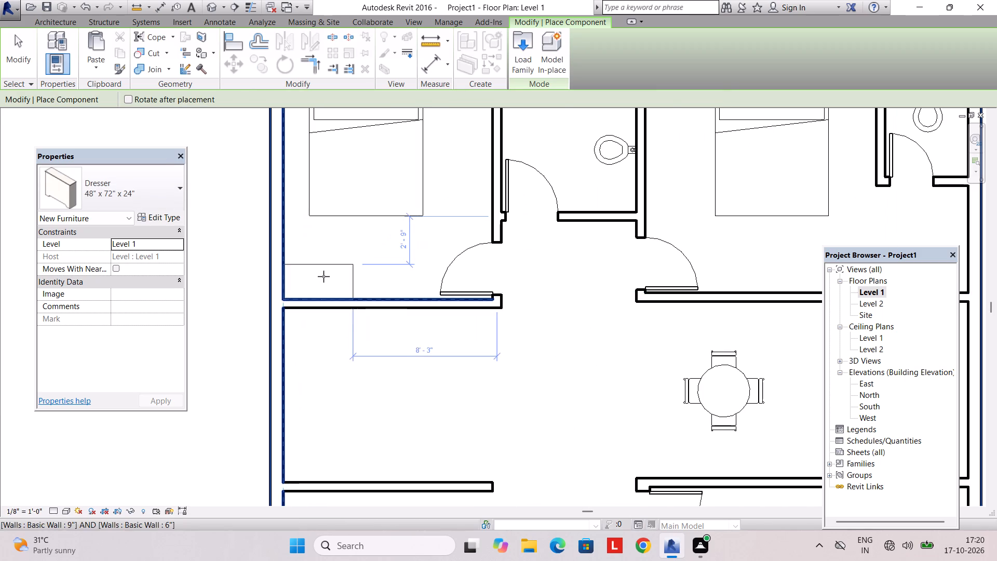
{"action": "scroll", "coordinate": [324, 276], "scroll_direction": "up", "scroll_amount": 3}
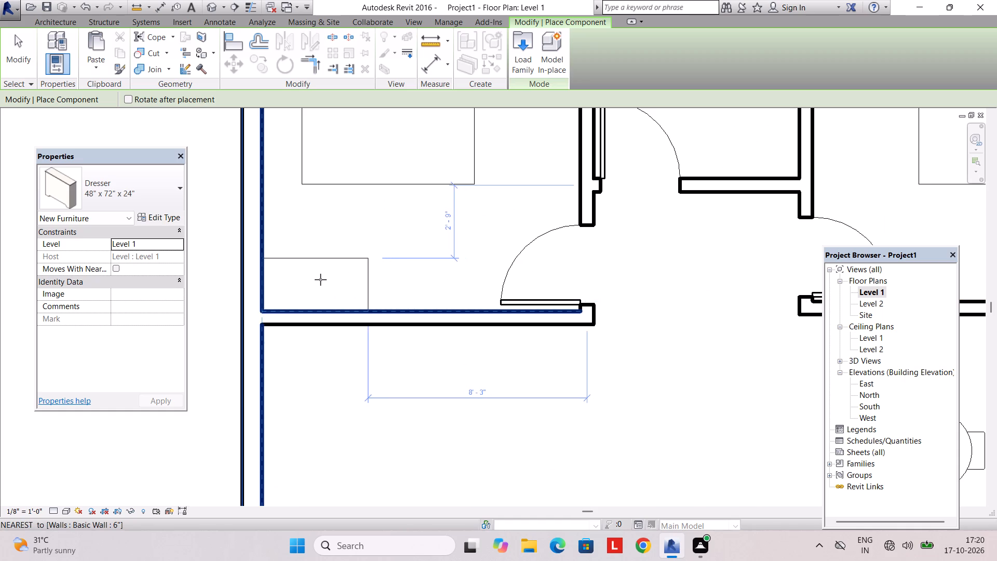
{"action": "left_click", "coordinate": [320, 279]}
Place a second dresser, turned around, in the northeast bedroom's northwest corner, between the west wall and the bed.
{"action": "scroll", "coordinate": [549, 264], "scroll_direction": "down", "scroll_amount": 2}
{"action": "middle_click_drag", "start_coordinate": [626, 258], "coordinate": [375, 335]}
{"action": "middle_click_drag", "start_coordinate": [584, 292], "coordinate": [506, 298]}
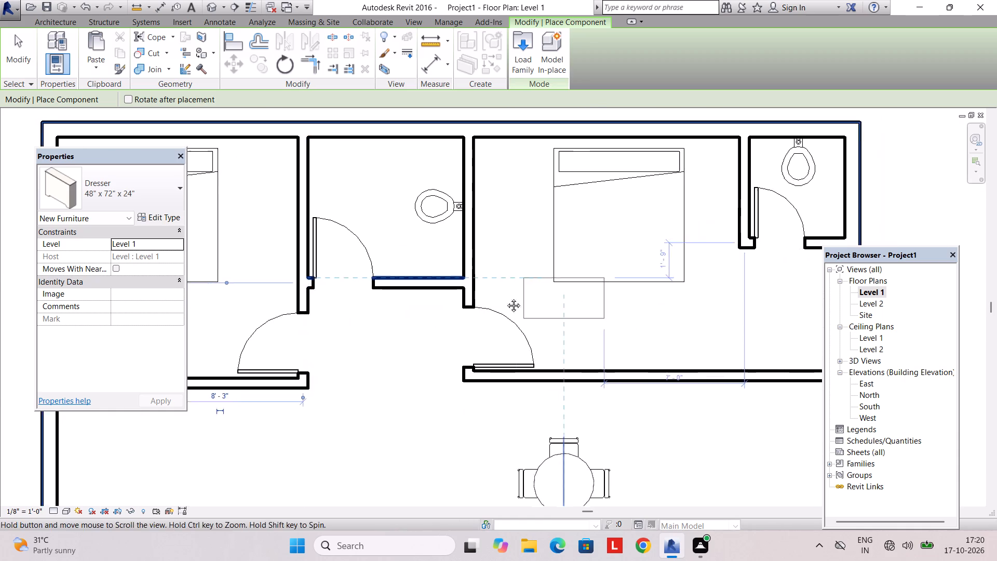
{"action": "middle_click_drag", "start_coordinate": [506, 298], "coordinate": [362, 303]}
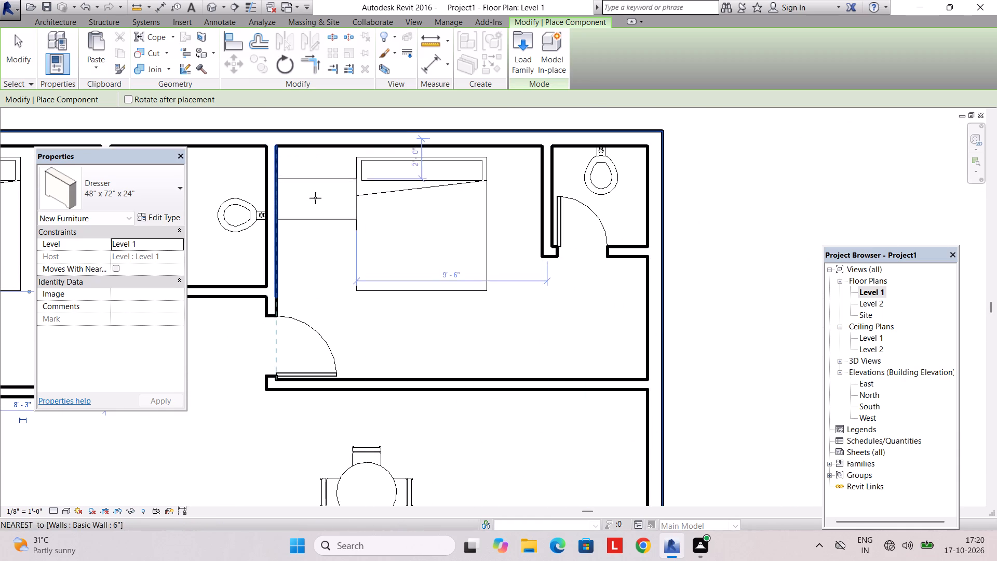
{"action": "key", "text": "space"}
{"action": "key", "text": "space"}
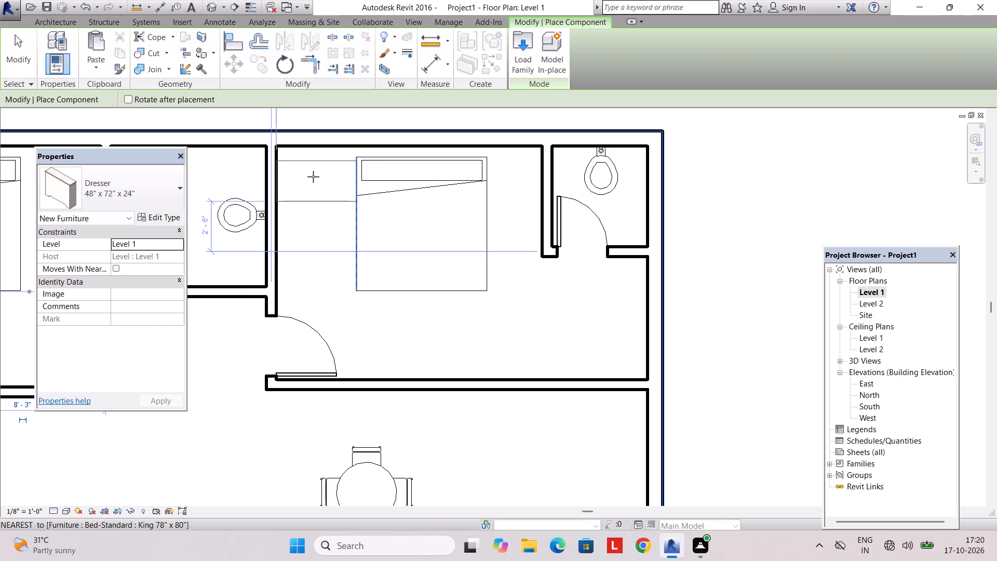
{"action": "left_click", "coordinate": [314, 171]}
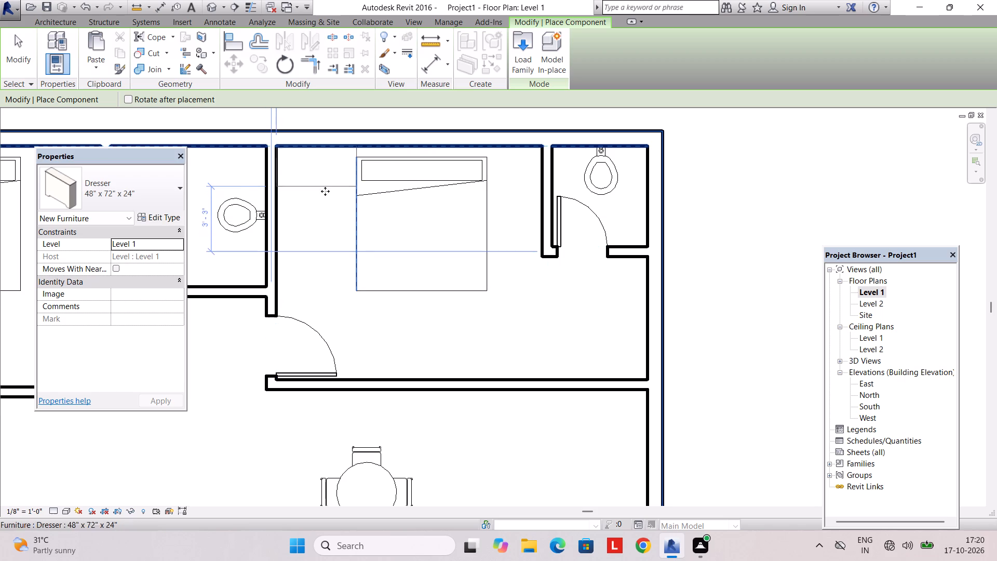
Place a third dresser against the southeast bedroom's north wall, in the corner formed with the attached bathroom's west wall.
{"action": "scroll", "coordinate": [438, 307], "scroll_direction": "down", "scroll_amount": 3}
{"action": "middle_click_drag", "start_coordinate": [447, 329], "coordinate": [405, 206]}
{"action": "scroll", "coordinate": [405, 207], "scroll_direction": "down", "scroll_amount": 1}
{"action": "middle_click_drag", "start_coordinate": [471, 361], "coordinate": [452, 291]}
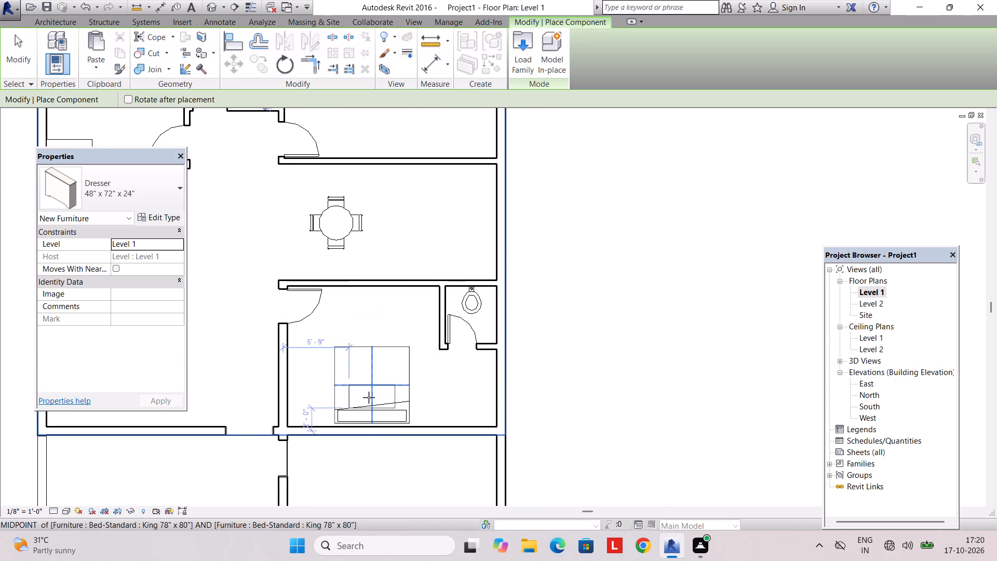
{"action": "scroll", "coordinate": [410, 298], "scroll_direction": "up", "scroll_amount": 2}
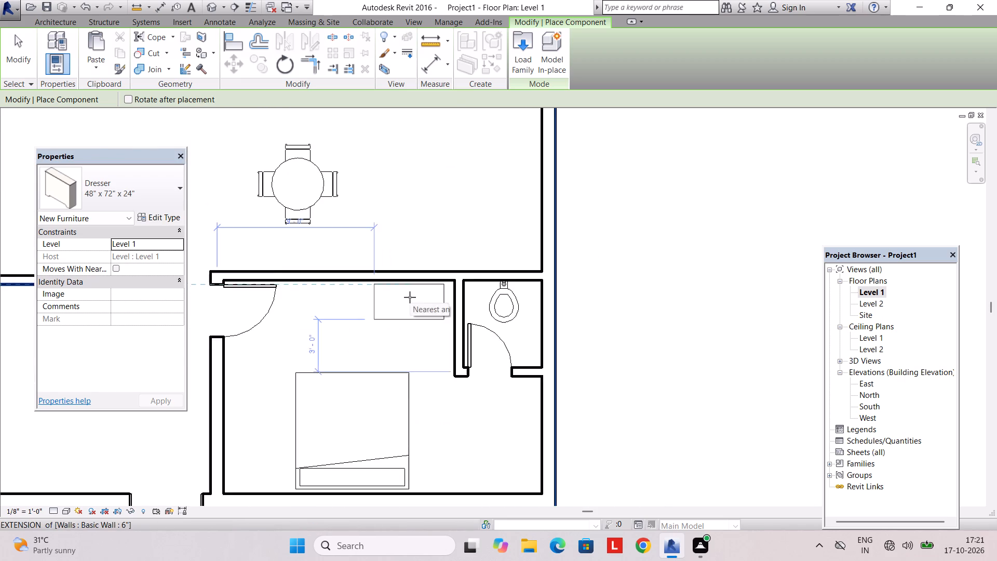
{"action": "scroll", "coordinate": [410, 297], "scroll_direction": "up", "scroll_amount": 3}
{"action": "left_click", "coordinate": [428, 295]}
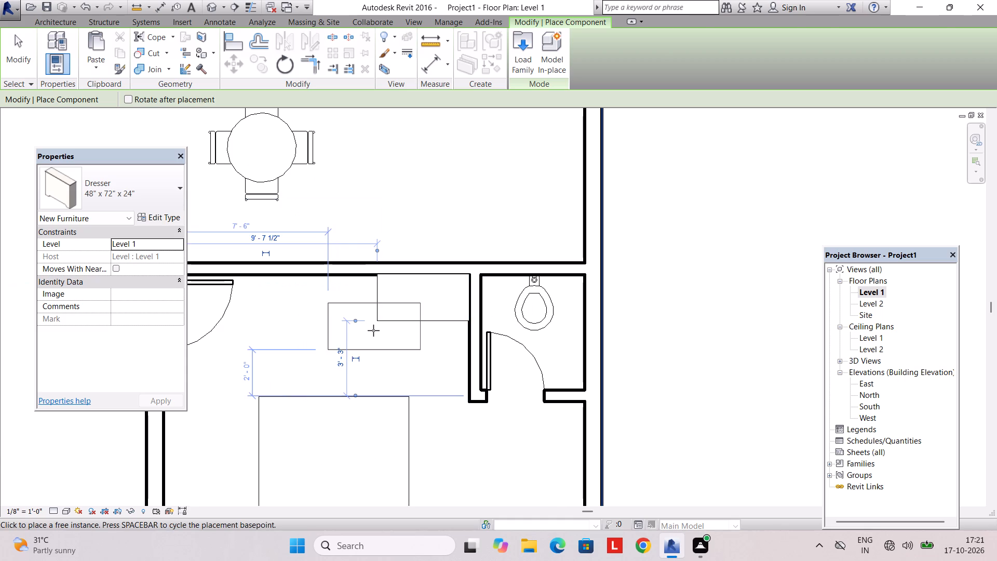
{"action": "key", "text": "Escape"}
{"action": "key", "text": "Escape"}
In the 3D view, rotate the southeast bedroom's dresser 180 degrees so its drawers face south into the room.
{"action": "scroll", "coordinate": [344, 242], "scroll_direction": "down", "scroll_amount": 2}
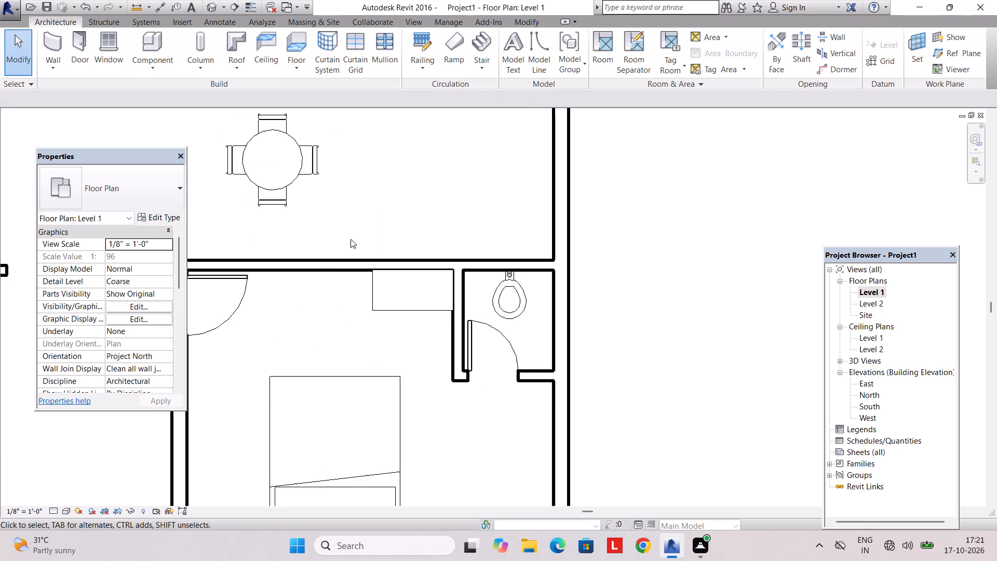
{"action": "left_click", "coordinate": [422, 29]}
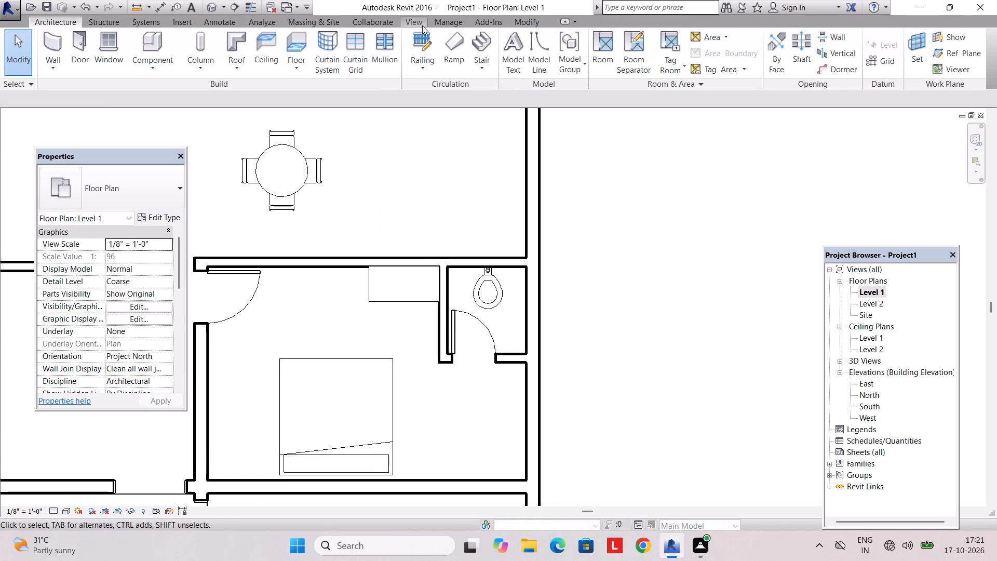
{"action": "left_click", "coordinate": [422, 25]}
{"action": "left_click", "coordinate": [378, 48]}
{"action": "middle_click_drag", "start_coordinate": [497, 311], "coordinate": [506, 356], "text": "shift"}
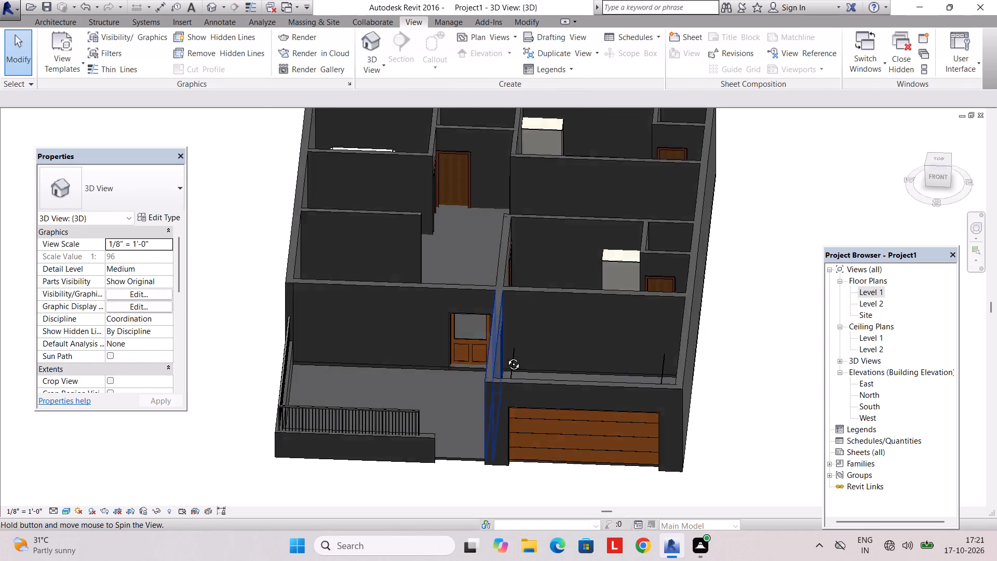
{"action": "middle_click_drag", "start_coordinate": [506, 356], "coordinate": [522, 394], "text": "shift"}
{"action": "middle_click_drag", "start_coordinate": [540, 314], "coordinate": [555, 353]}
{"action": "left_click", "coordinate": [556, 197]}
{"action": "left_click", "coordinate": [557, 197]}
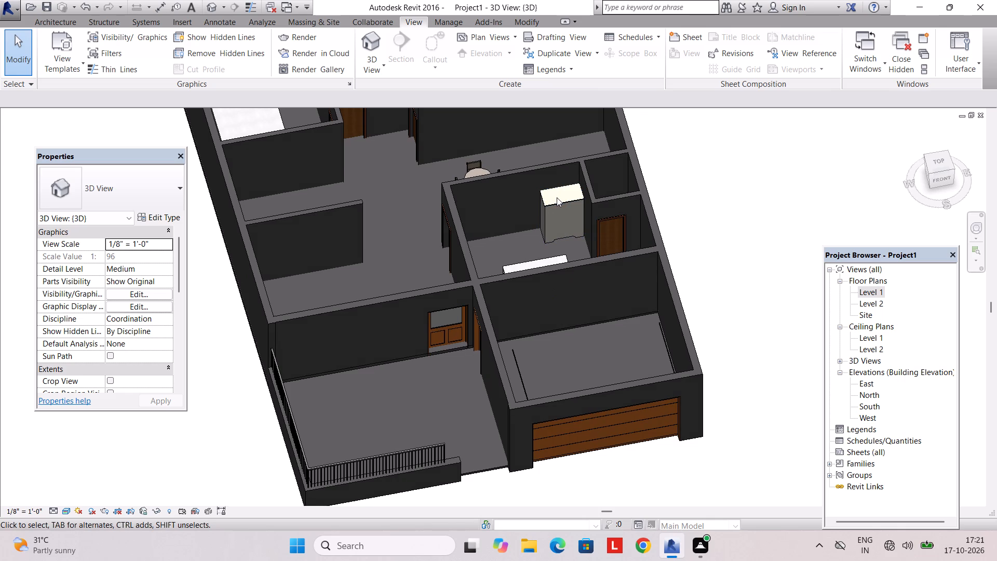
{"action": "left_click", "coordinate": [557, 200]}
{"action": "key", "text": "space"}
{"action": "key", "text": "space"}
{"action": "key", "text": "Escape"}
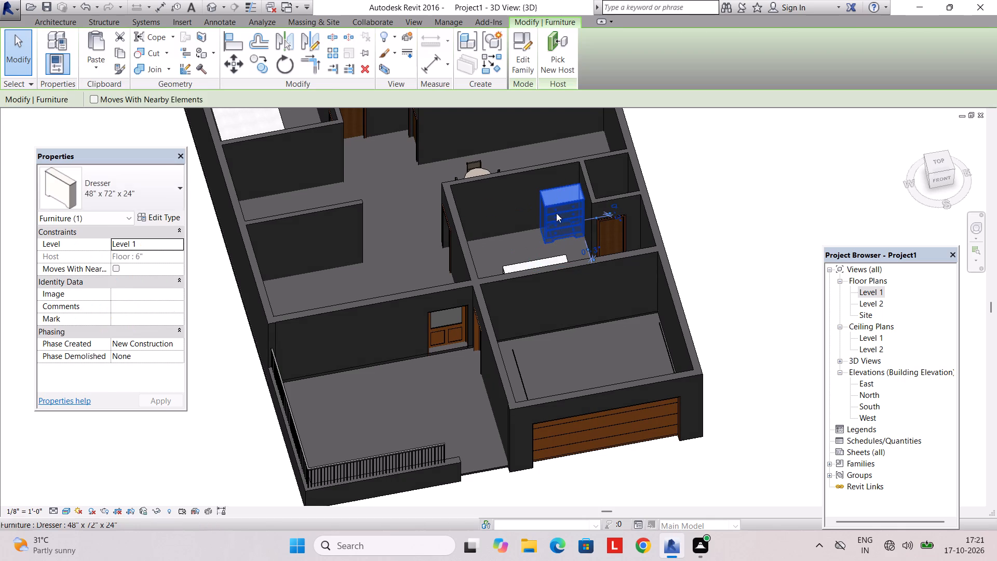
Rotate the northeast bedroom's dresser so its drawers face south into the room.
{"action": "middle_click_drag", "start_coordinate": [556, 177], "coordinate": [554, 375]}
{"action": "left_click", "coordinate": [415, 237]}
{"action": "key", "text": "space"}
{"action": "left_click", "coordinate": [415, 237]}
{"action": "left_click", "coordinate": [415, 241]}
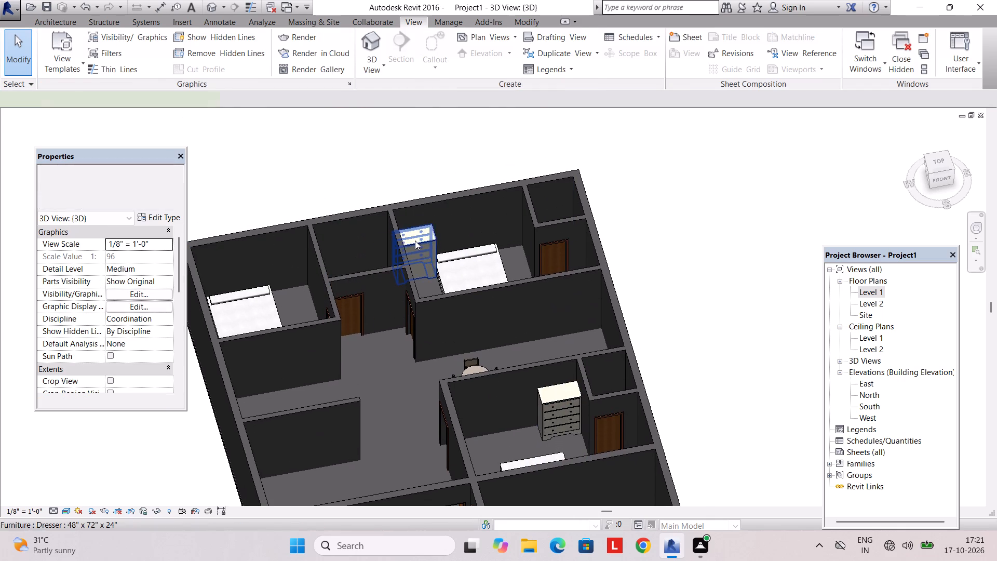
{"action": "key", "text": "space"}
{"action": "key", "text": "space"}
{"action": "left_click", "coordinate": [471, 247]}
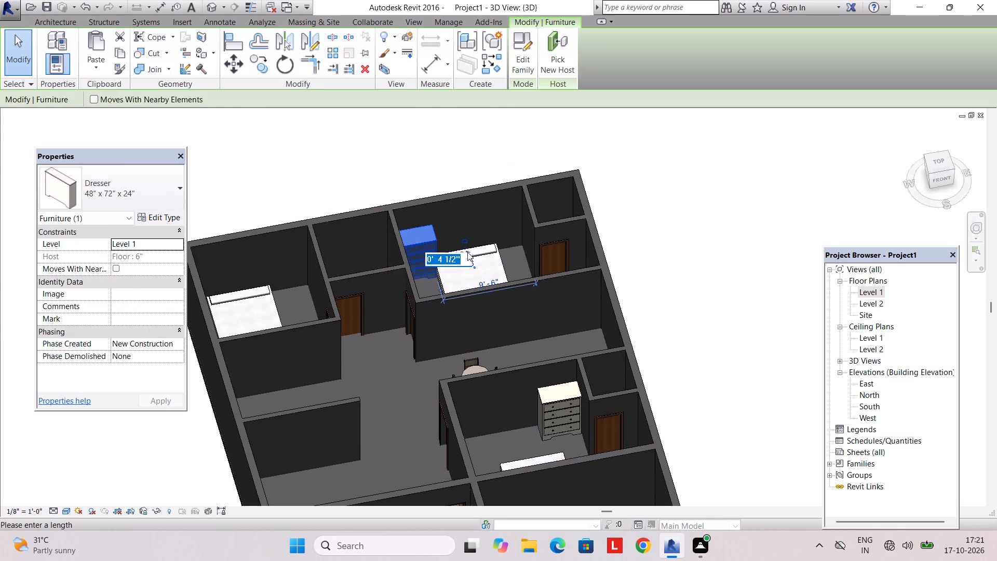
{"action": "key", "text": "Escape"}
Nudge the northeast bedroom's king bed slightly east, away from the dresser, and north toward the wall.
{"action": "middle_click_drag", "start_coordinate": [492, 264], "coordinate": [472, 284]}
{"action": "middle_click_drag", "start_coordinate": [523, 265], "coordinate": [501, 277]}
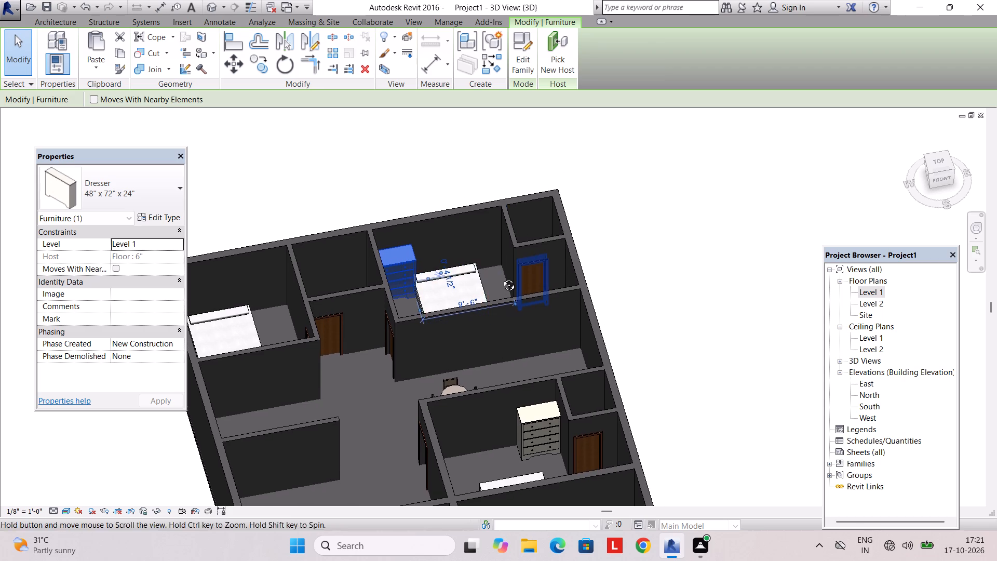
{"action": "middle_click_drag", "start_coordinate": [501, 277], "coordinate": [451, 321]}
{"action": "left_click", "coordinate": [463, 327]}
{"action": "key", "text": "Right"}
{"action": "key", "text": "Right"}
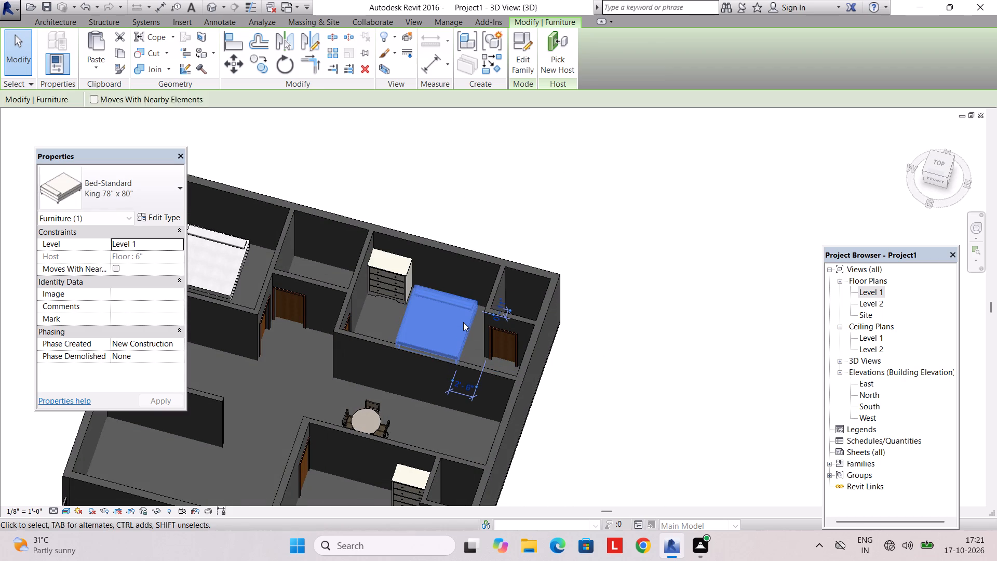
{"action": "key", "text": "Up"}
{"action": "key", "text": "Right"}
{"action": "key", "text": "Right"}
{"action": "key", "text": "Left"}
{"action": "key", "text": "Up"}
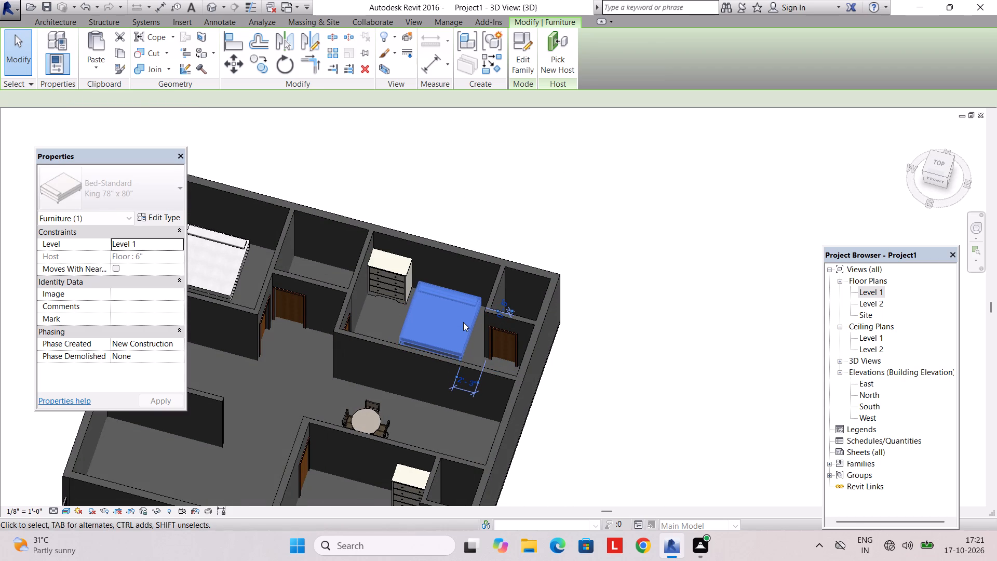
{"action": "key", "text": "Escape"}
Nudge the northwest bedroom's king bed slightly east, away from the west wall.
{"action": "scroll", "coordinate": [392, 316], "scroll_direction": "down", "scroll_amount": 3}
{"action": "middle_click_drag", "start_coordinate": [391, 316], "coordinate": [439, 261]}
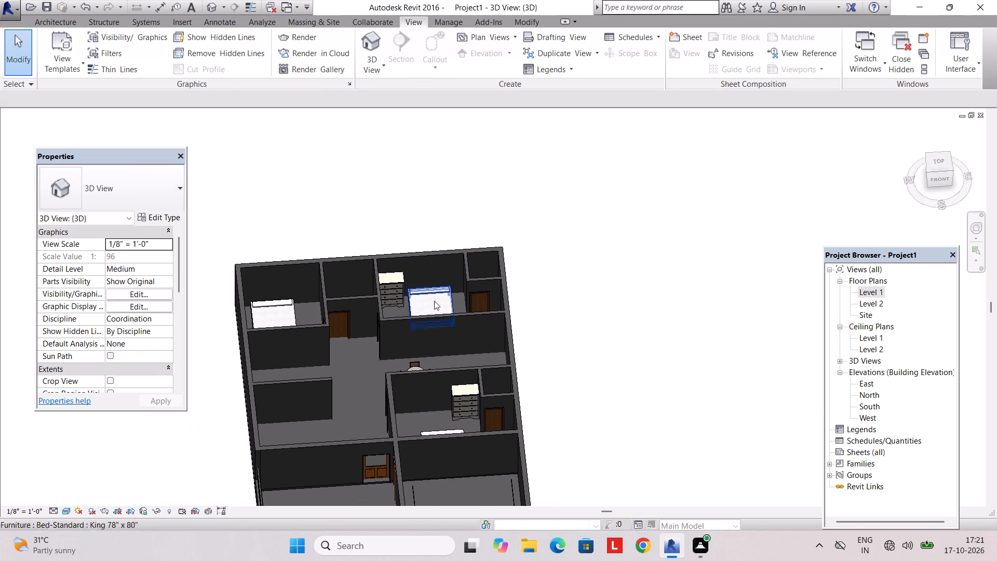
{"action": "middle_click_drag", "start_coordinate": [427, 314], "coordinate": [460, 235]}
{"action": "middle_click_drag", "start_coordinate": [313, 271], "coordinate": [330, 389], "text": "shift"}
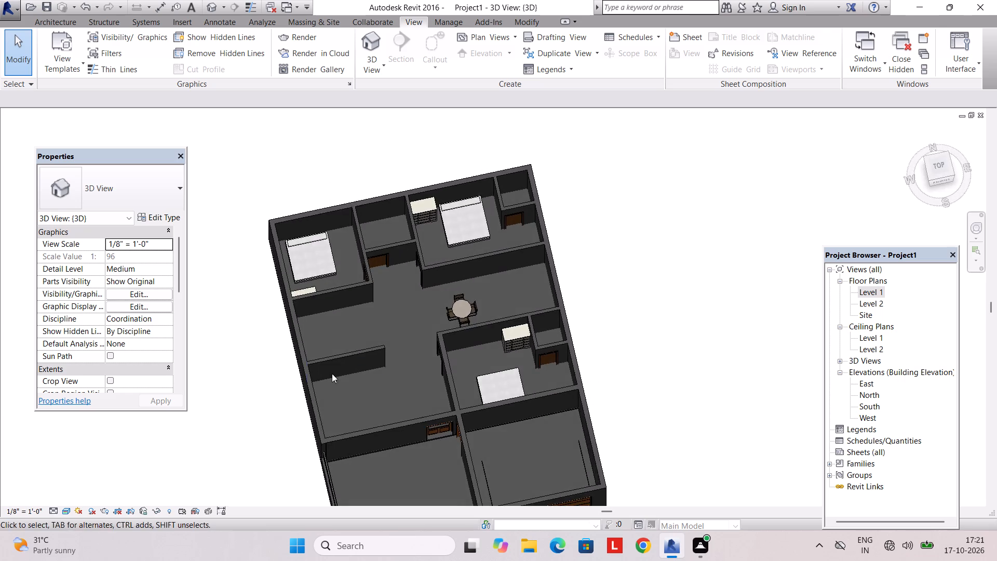
{"action": "middle_click_drag", "start_coordinate": [336, 313], "coordinate": [403, 423], "text": "shift"}
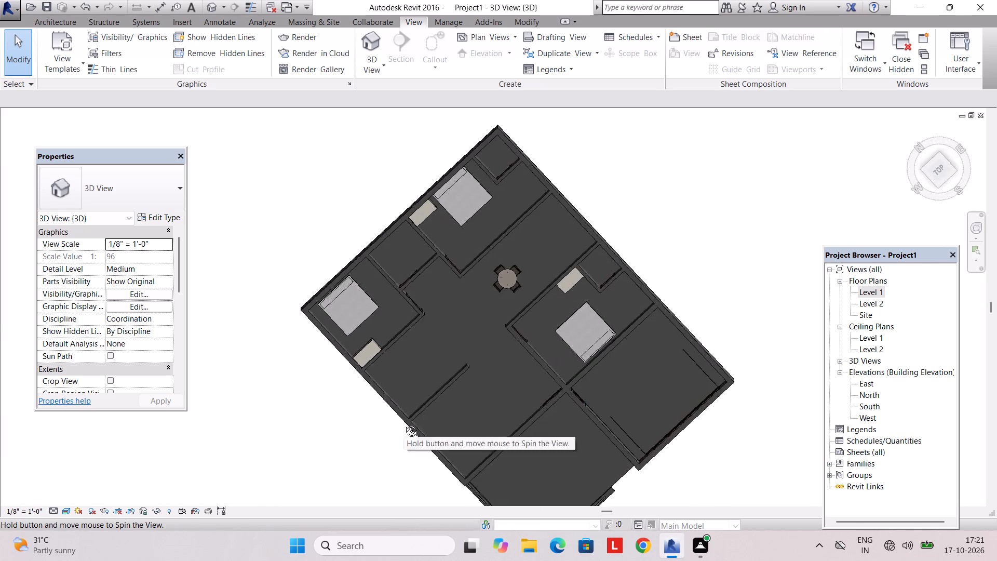
{"action": "middle_click_drag", "start_coordinate": [403, 423], "coordinate": [297, 398], "text": "shift"}
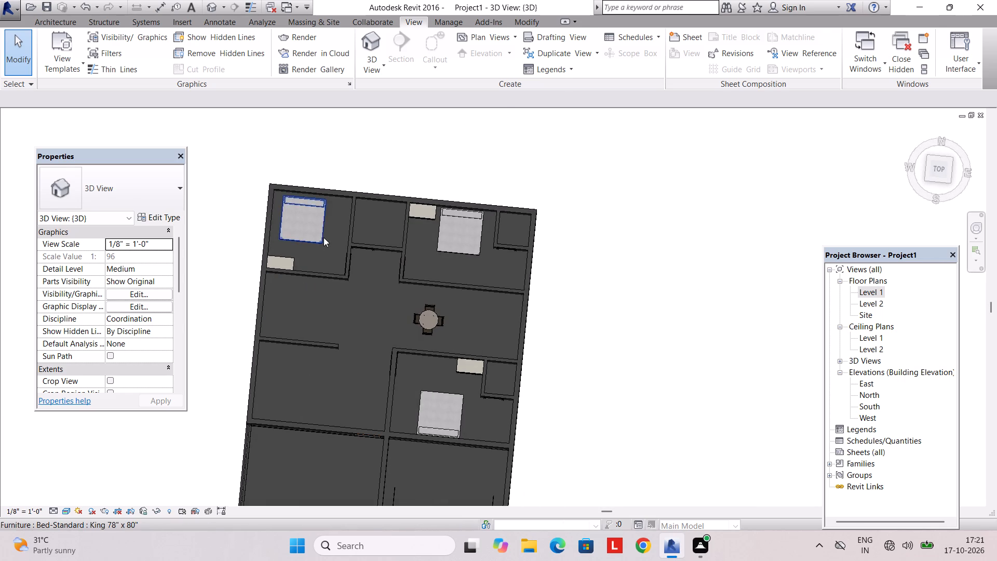
{"action": "left_click", "coordinate": [324, 237]}
{"action": "key", "text": "Right"}
{"action": "key", "text": "Right"}
{"action": "key", "text": "Escape"}
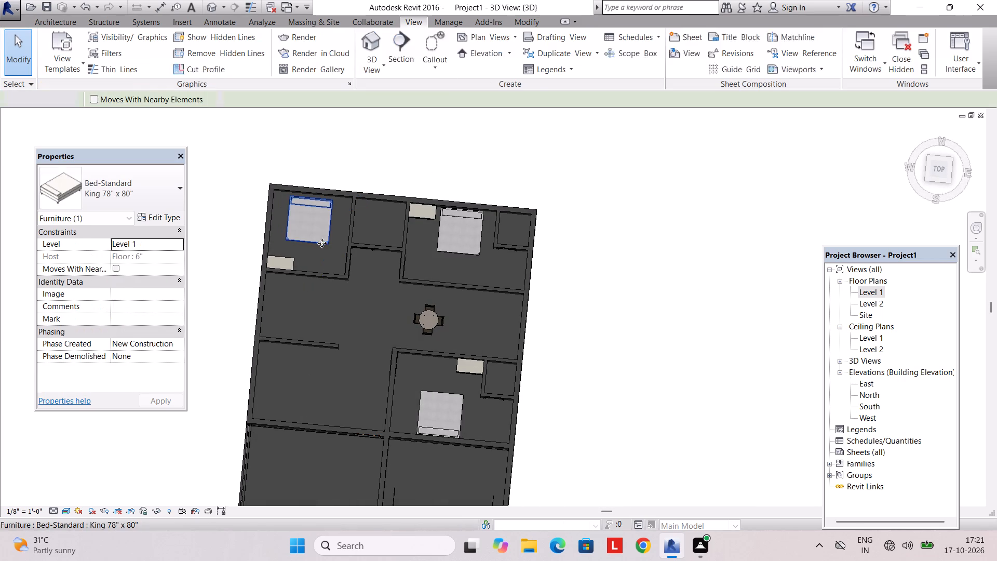
{"action": "middle_click_drag", "start_coordinate": [327, 303], "coordinate": [646, 174], "text": "shift"}
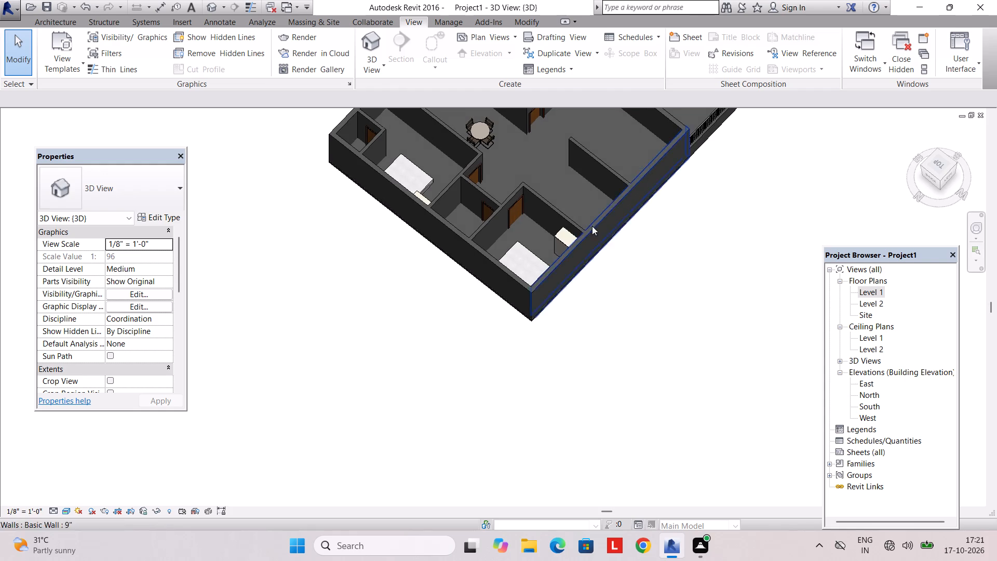
Rotate the northwest bedroom's dresser 180 degrees so its drawers face north into the room.
{"action": "scroll", "coordinate": [509, 270], "scroll_direction": "up", "scroll_amount": 2}
{"action": "middle_click_drag", "start_coordinate": [507, 271], "coordinate": [604, 208], "text": "shift"}
{"action": "scroll", "coordinate": [569, 126], "scroll_direction": "up", "scroll_amount": 1}
{"action": "middle_click_drag", "start_coordinate": [569, 127], "coordinate": [557, 230]}
{"action": "left_click", "coordinate": [561, 204]}
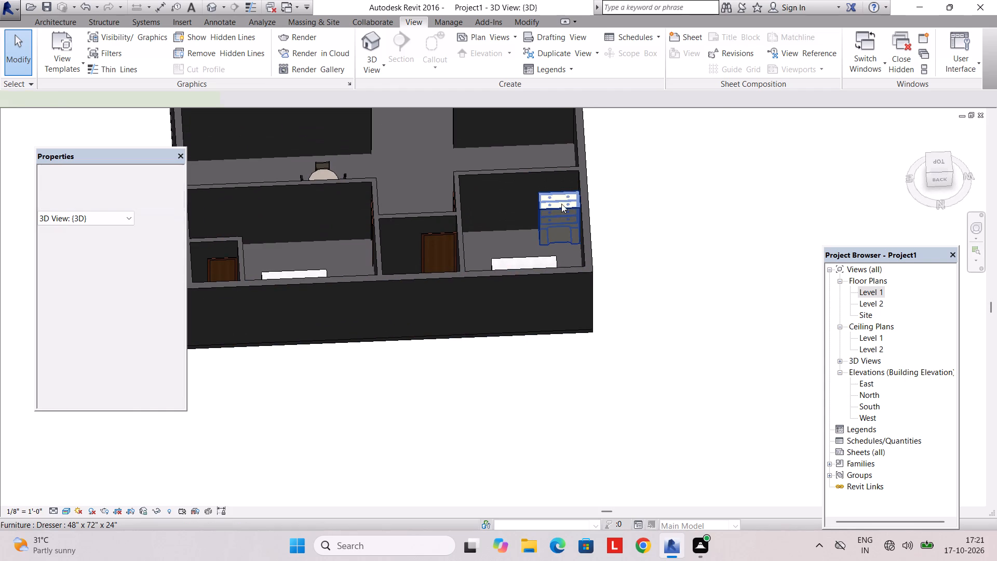
{"action": "key", "text": "space"}
{"action": "key", "text": "space"}
{"action": "key", "text": "Escape"}
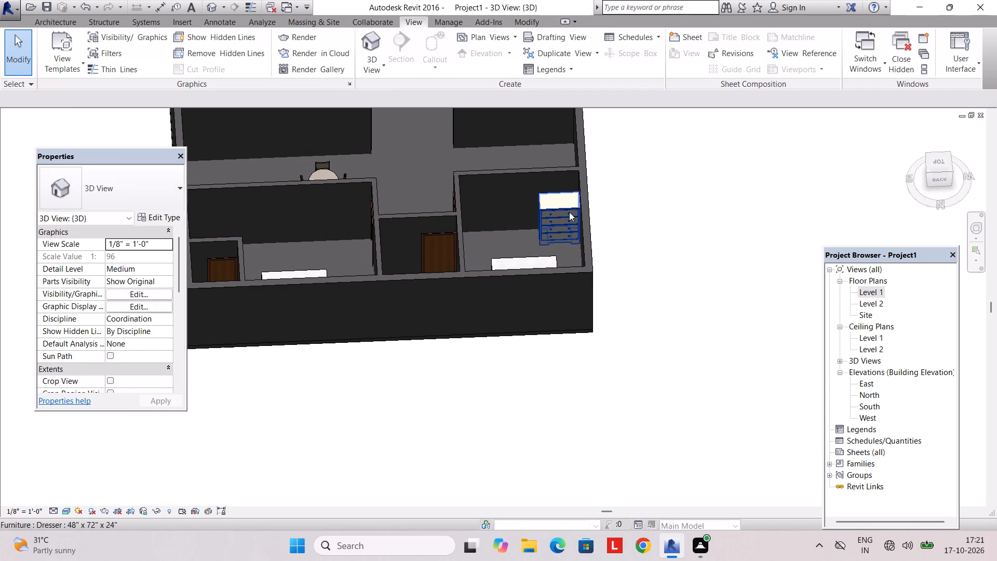
In the Level 1 floor plan, set the round dining table type's number of chairs to 8.
{"action": "middle_click_drag", "start_coordinate": [569, 232], "coordinate": [316, 327]}
{"action": "middle_click_drag", "start_coordinate": [390, 300], "coordinate": [292, 246], "text": "shift"}
{"action": "middle_click_drag", "start_coordinate": [371, 379], "coordinate": [291, 300], "text": "shift"}
{"action": "scroll", "coordinate": [315, 329], "scroll_direction": "down", "scroll_amount": 2}
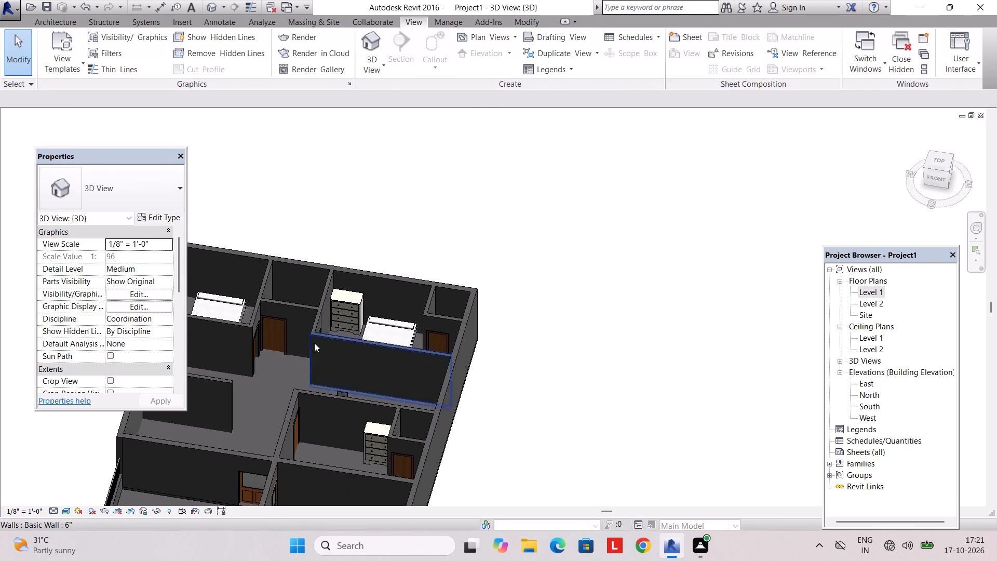
{"action": "middle_click_drag", "start_coordinate": [290, 362], "coordinate": [354, 270]}
{"action": "middle_click_drag", "start_coordinate": [346, 339], "coordinate": [400, 297]}
{"action": "double_click", "coordinate": [866, 291]}
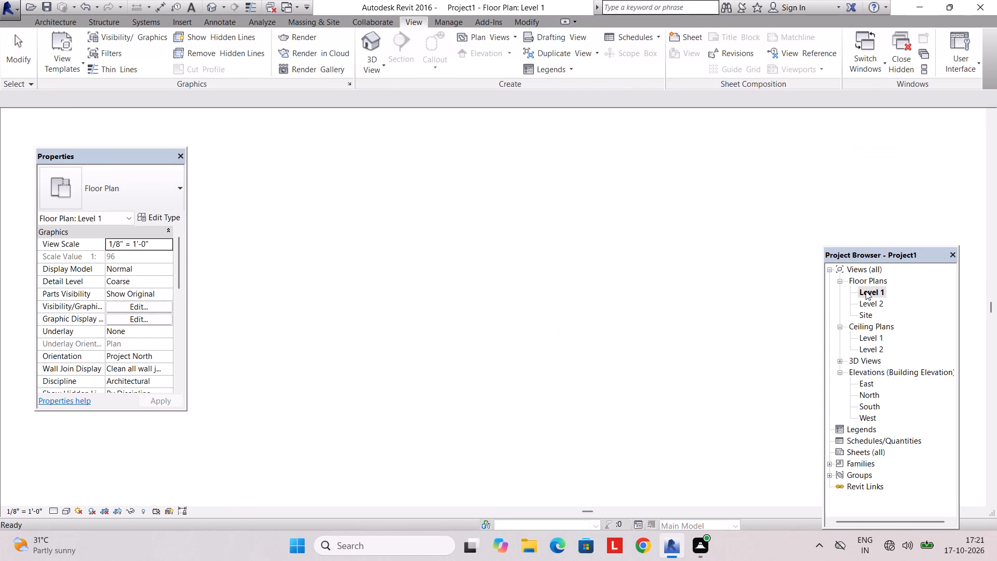
{"action": "scroll", "coordinate": [426, 324], "scroll_direction": "down", "scroll_amount": 6}
{"action": "middle_click_drag", "start_coordinate": [367, 306], "coordinate": [608, 315]}
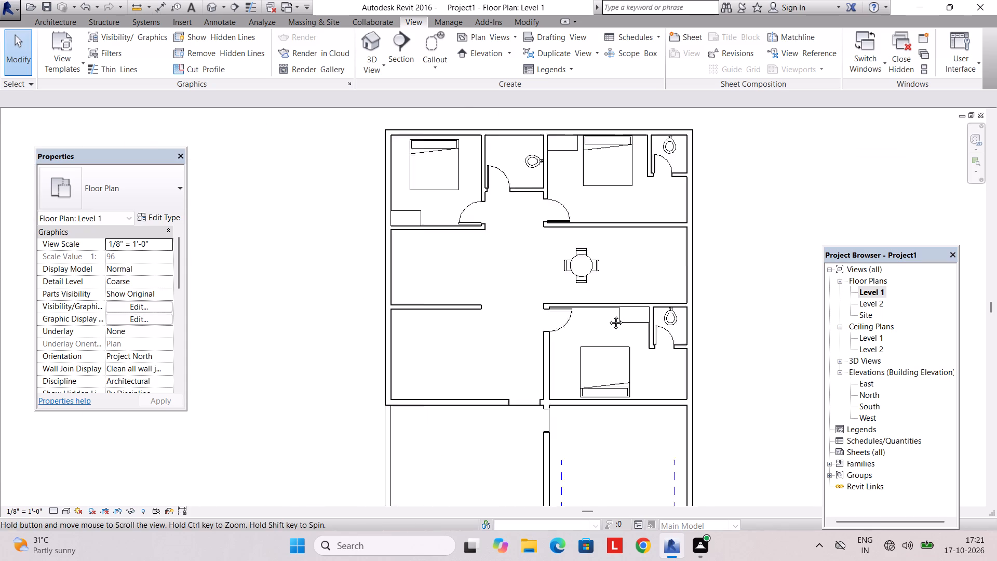
{"action": "middle_click_drag", "start_coordinate": [608, 315], "coordinate": [611, 315]}
{"action": "left_click", "coordinate": [640, 266]}
{"action": "left_click", "coordinate": [622, 268]}
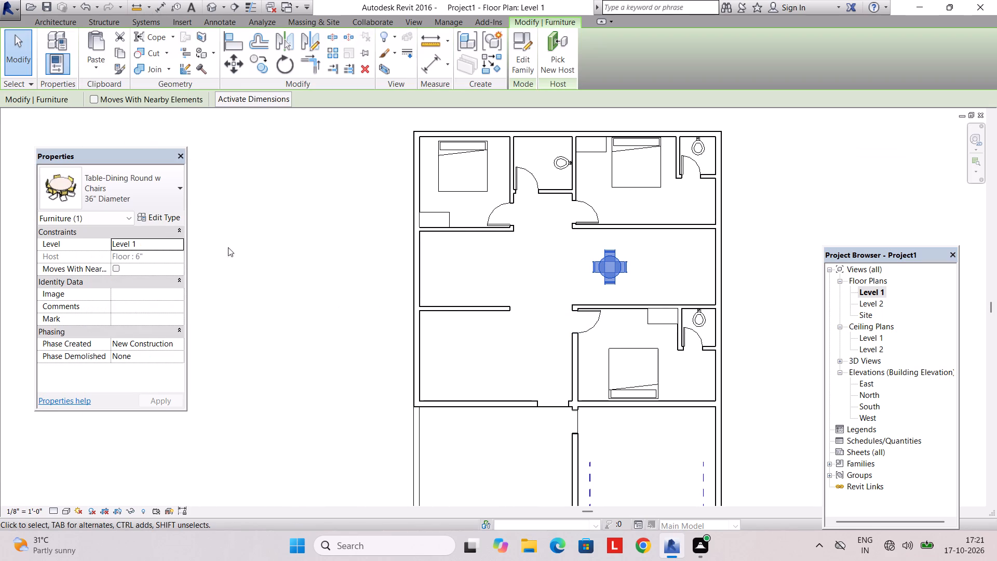
{"action": "left_click", "coordinate": [170, 222]}
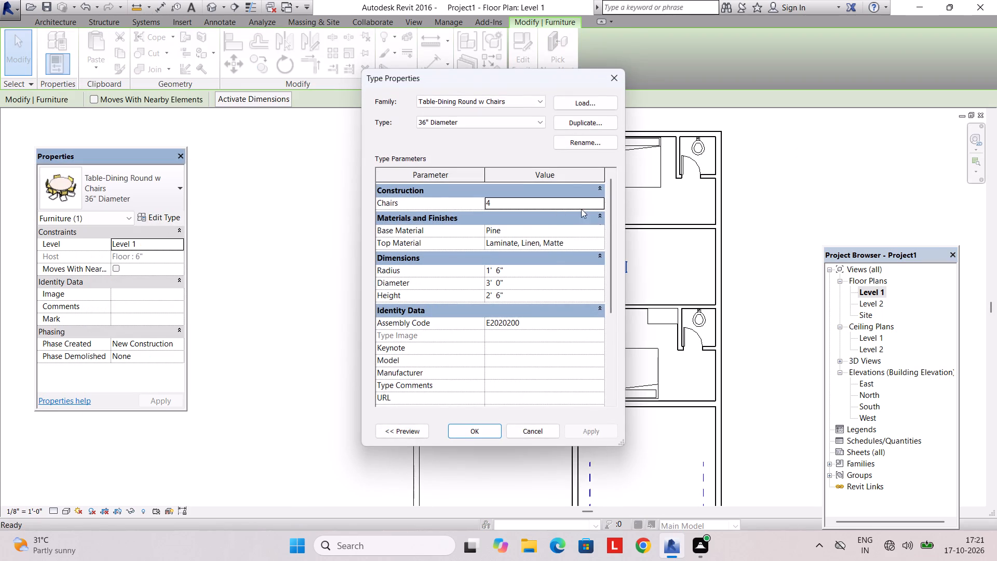
{"action": "triple_click", "coordinate": [603, 199]}
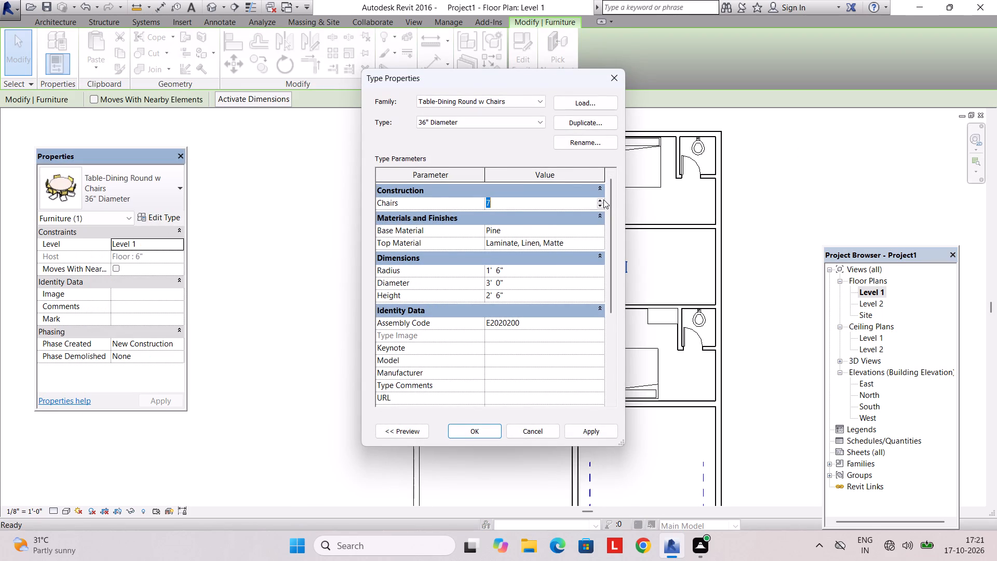
{"action": "left_click", "coordinate": [603, 199]}
{"action": "left_click", "coordinate": [481, 430]}
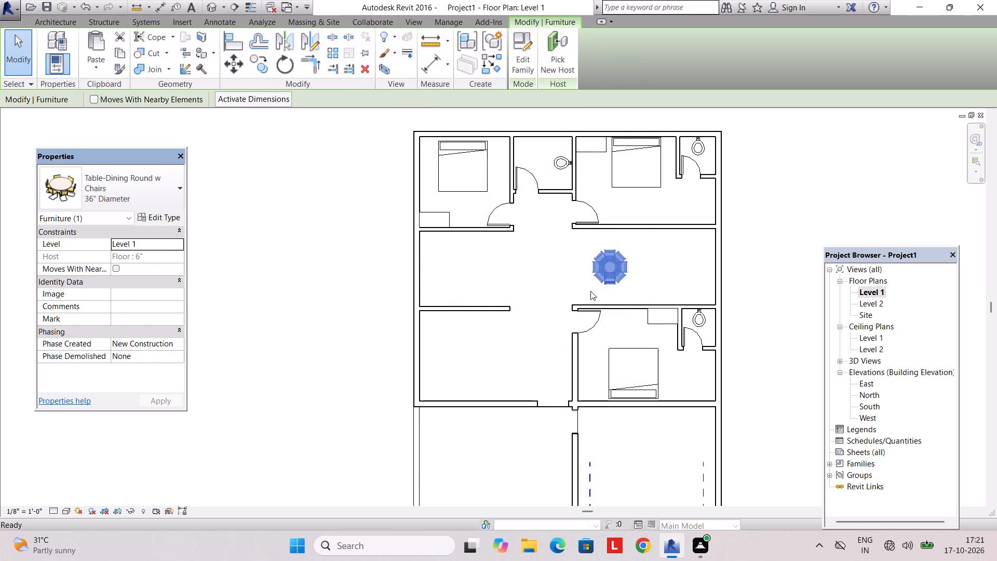
Set the round dining table type's radius to 3'.
{"action": "left_click", "coordinate": [164, 222]}
{"action": "left_click", "coordinate": [535, 273]}
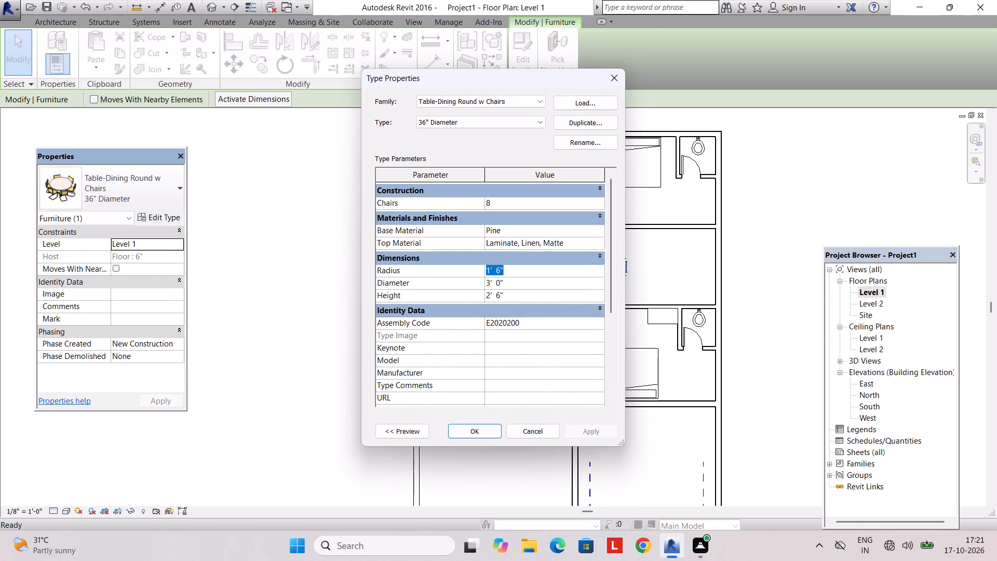
{"action": "type", "text": "3'"}
{"action": "key", "text": "Return"}
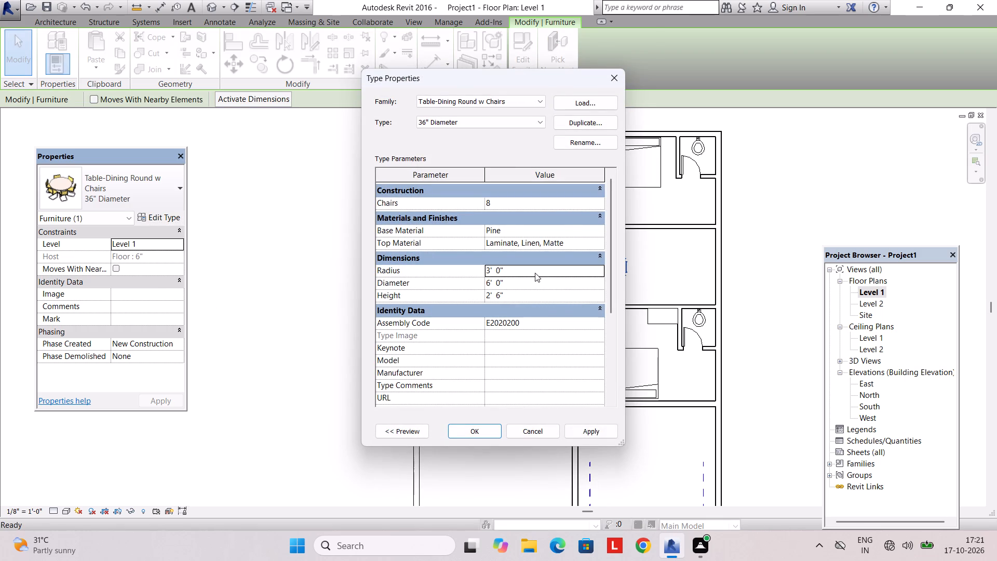
{"action": "key", "text": "Return"}
{"action": "key", "text": "Escape"}
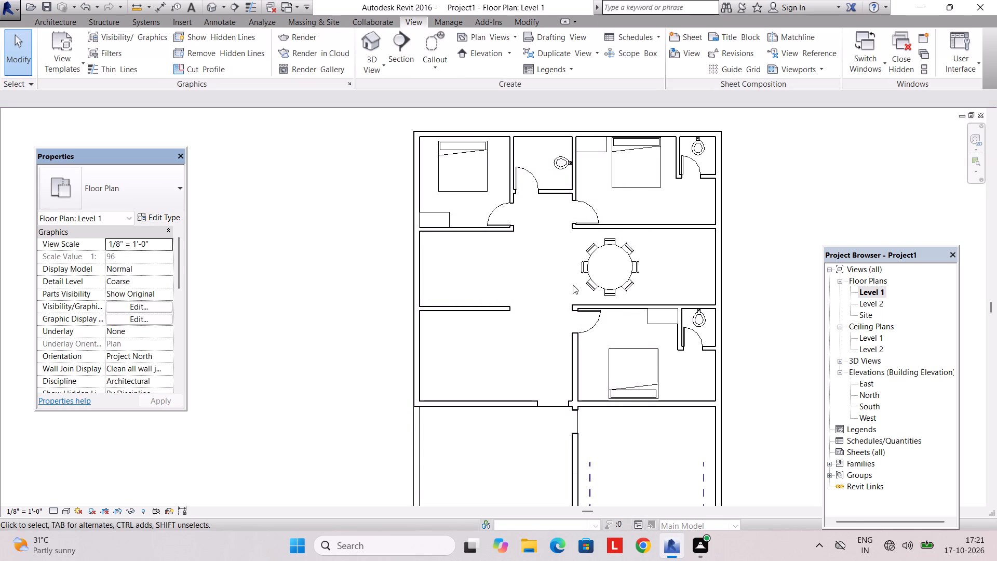
Nudge the dining table slightly north and slightly east within the dining area.
{"action": "middle_click_drag", "start_coordinate": [609, 324], "coordinate": [595, 343]}
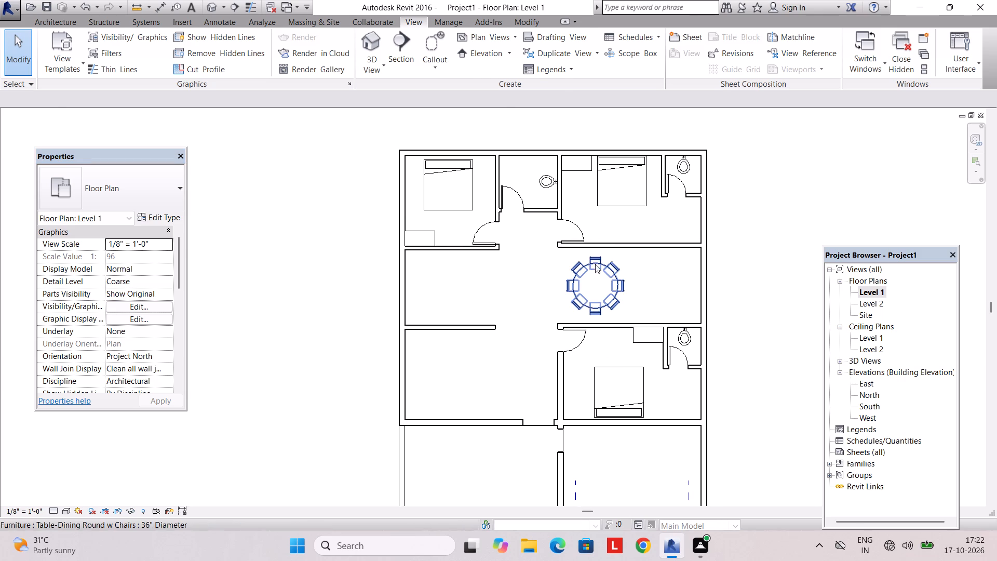
{"action": "left_click", "coordinate": [595, 264]}
{"action": "key", "text": "Up"}
{"action": "key", "text": "Up"}
{"action": "key", "text": "Down"}
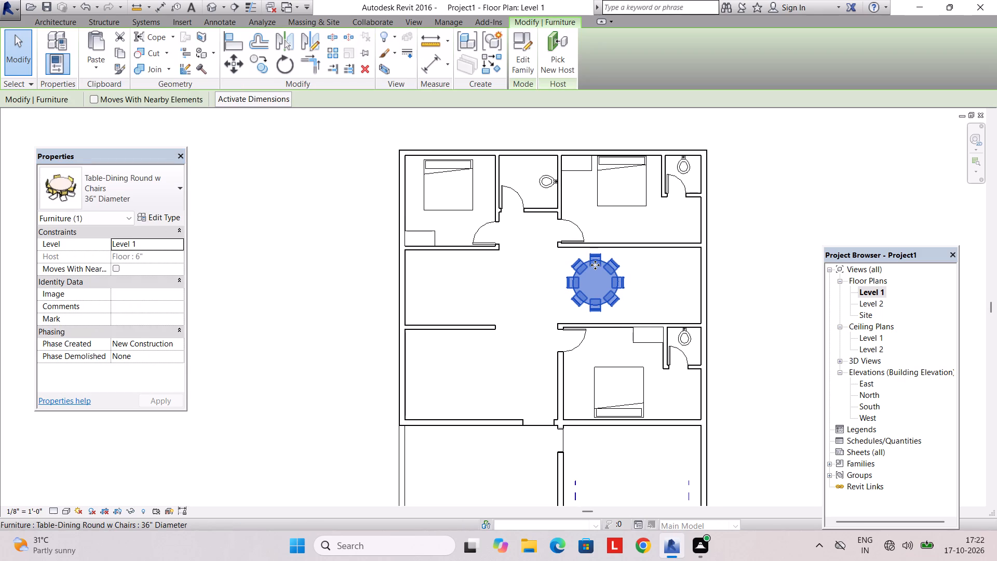
{"action": "key", "text": "Escape"}
{"action": "middle_click_drag", "start_coordinate": [657, 354], "coordinate": [619, 400]}
{"action": "scroll", "coordinate": [615, 363], "scroll_direction": "up", "scroll_amount": 2}
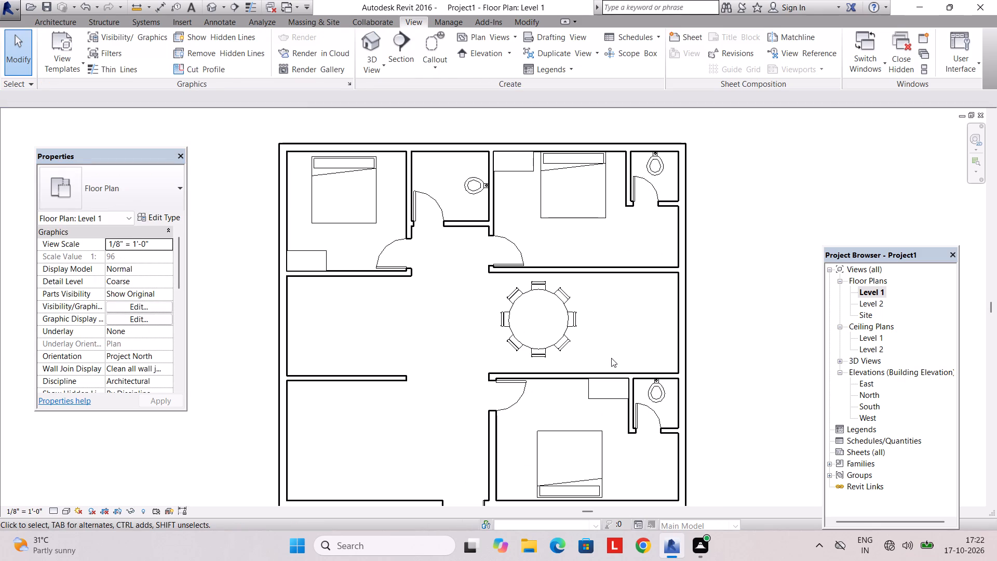
{"action": "left_click", "coordinate": [555, 345]}
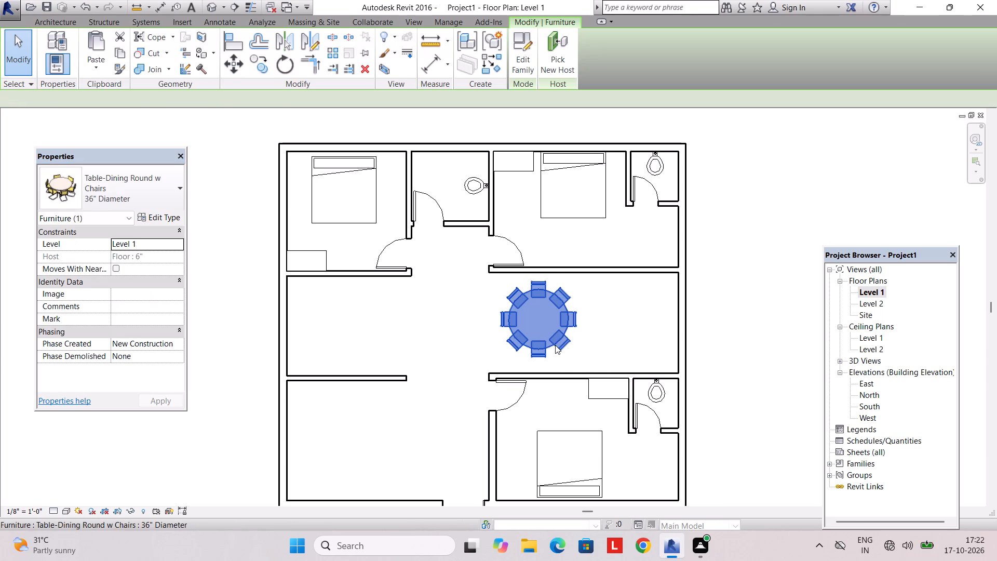
{"action": "key", "text": "Right"}
{"action": "key", "text": "Down"}
{"action": "key", "text": "Up"}
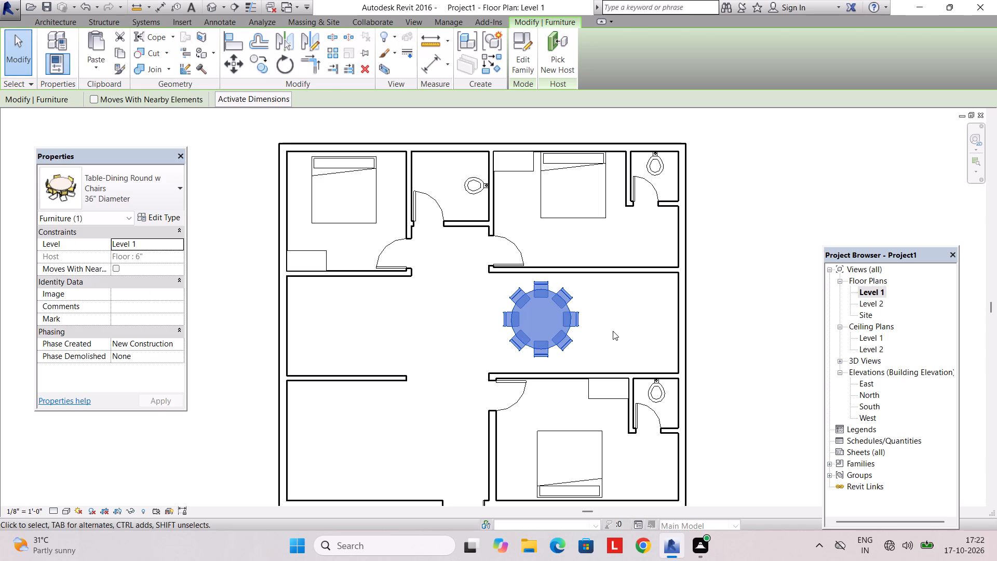
{"action": "key", "text": "Escape"}
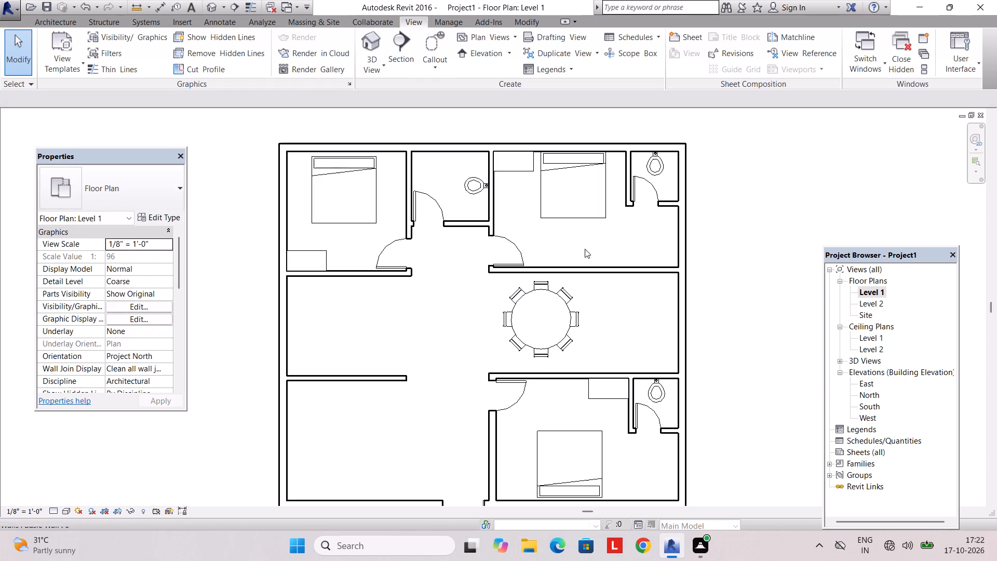
Draw a 6" partition wall about 6'-3" long, running south from the dining area's north wall, 5' from the east exterior wall.
{"action": "left_click", "coordinate": [64, 23]}
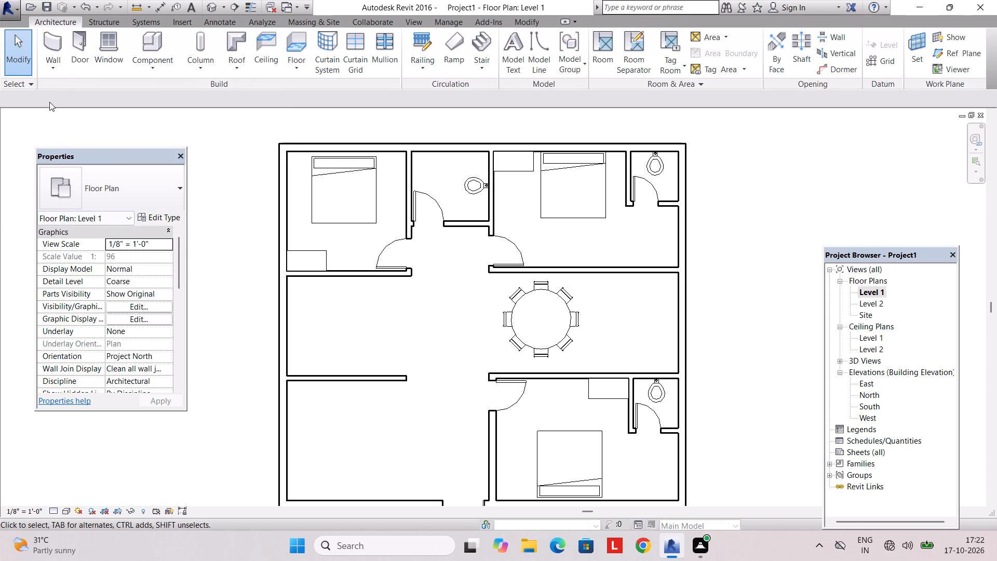
{"action": "left_click", "coordinate": [61, 48]}
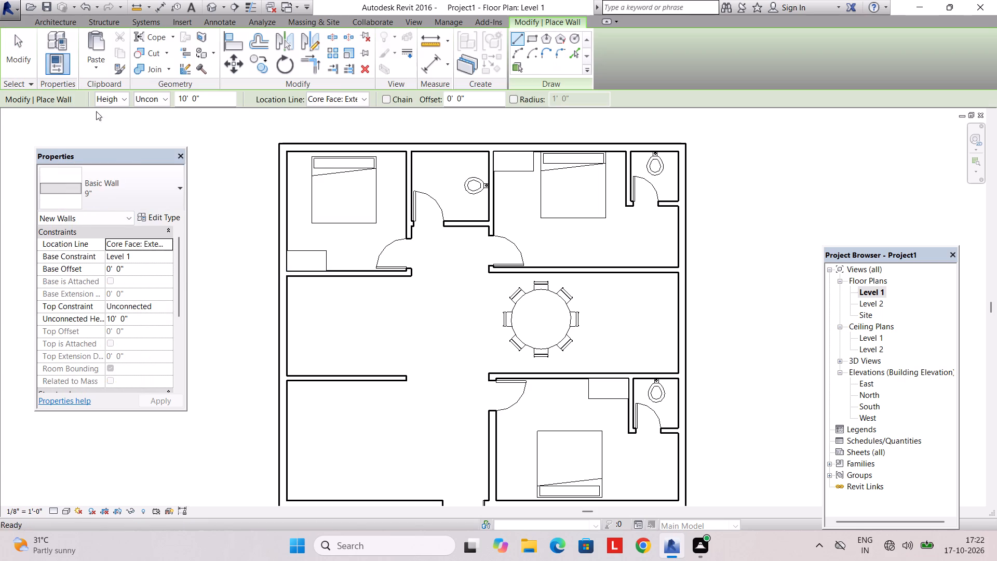
{"action": "left_click", "coordinate": [145, 194]}
{"action": "left_click", "coordinate": [120, 254]}
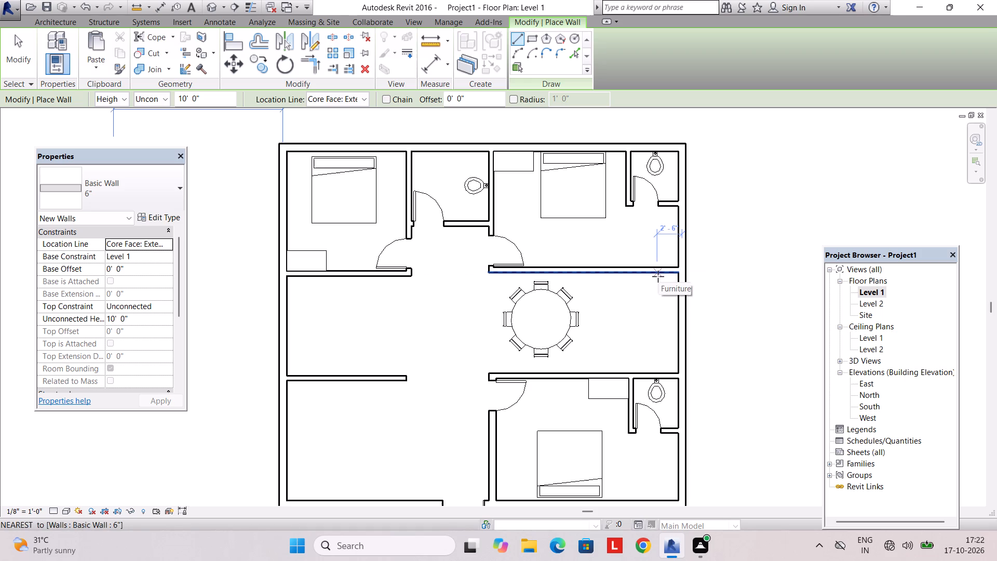
{"action": "type", "text": "5'"}
{"action": "key", "text": "Return"}
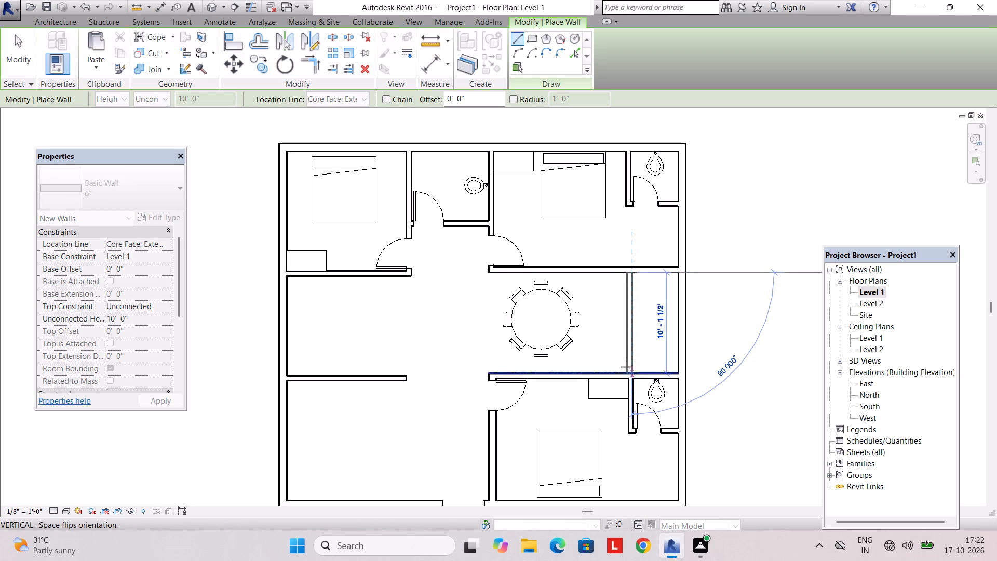
{"action": "scroll", "coordinate": [625, 358], "scroll_direction": "up", "scroll_amount": 2}
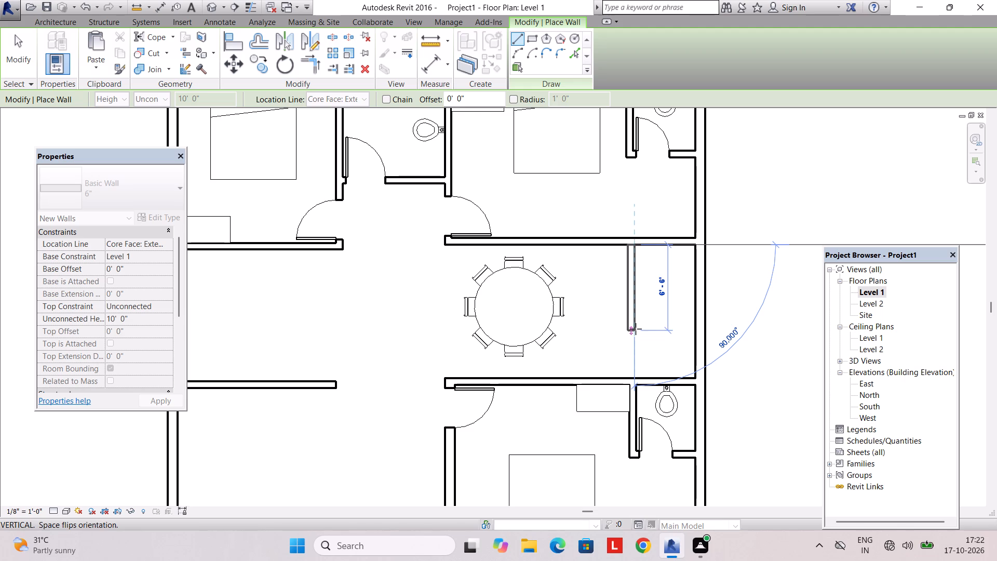
{"action": "left_click", "coordinate": [636, 325]}
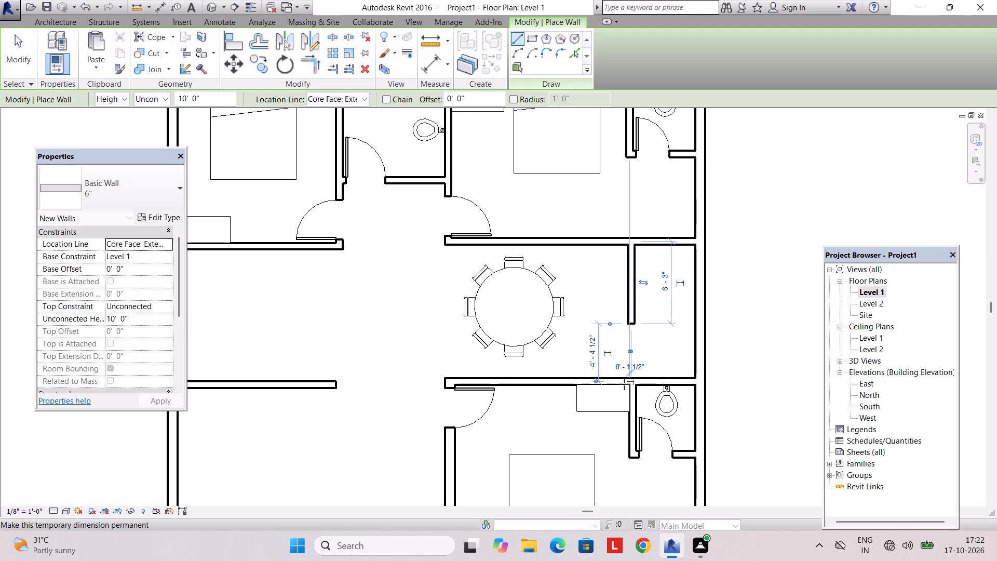
{"action": "key", "text": "Escape"}
{"action": "scroll", "coordinate": [510, 337], "scroll_direction": "down", "scroll_amount": 2}
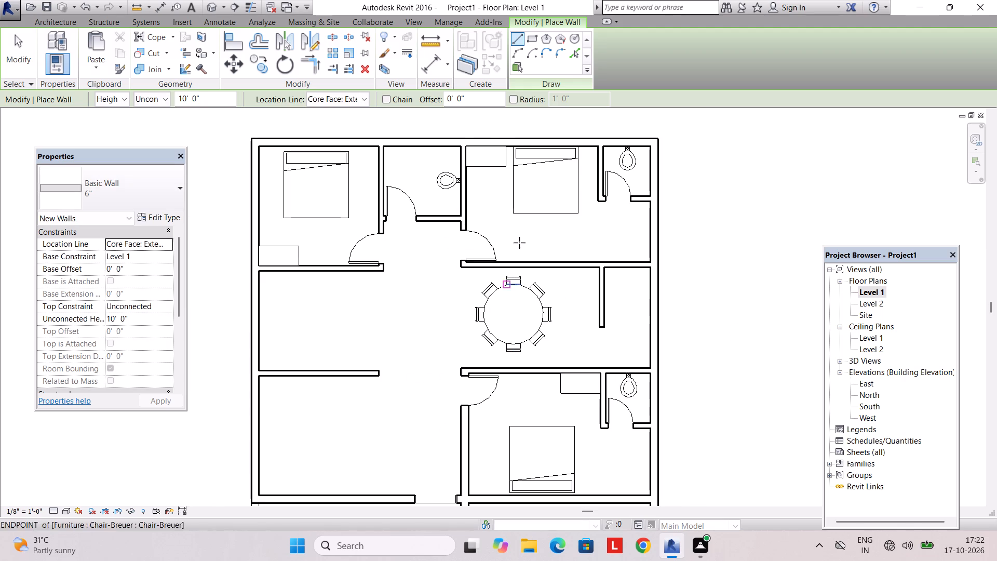
{"action": "key", "text": "Escape"}
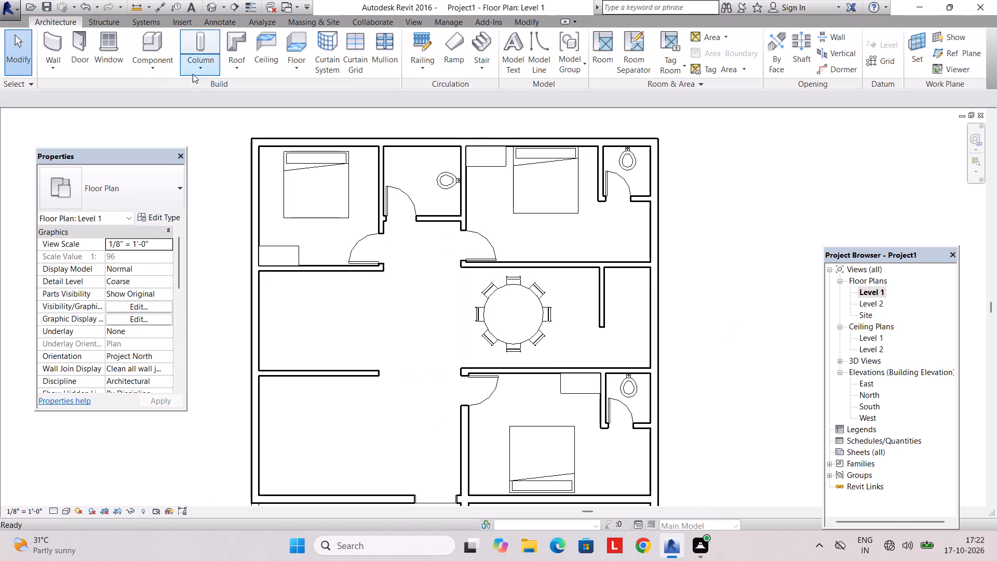
Load the Washer family from the US Imperial library's Specialty Equipment > Domestic folder for component placement.
{"action": "left_click", "coordinate": [160, 70]}
{"action": "left_click", "coordinate": [176, 86]}
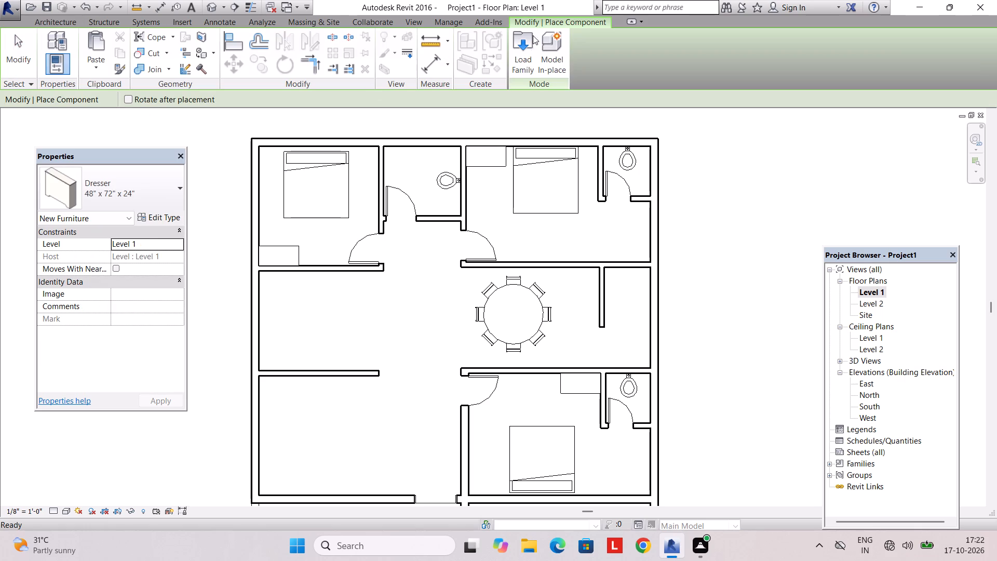
{"action": "left_click", "coordinate": [524, 54]}
{"action": "left_click", "coordinate": [482, 139]}
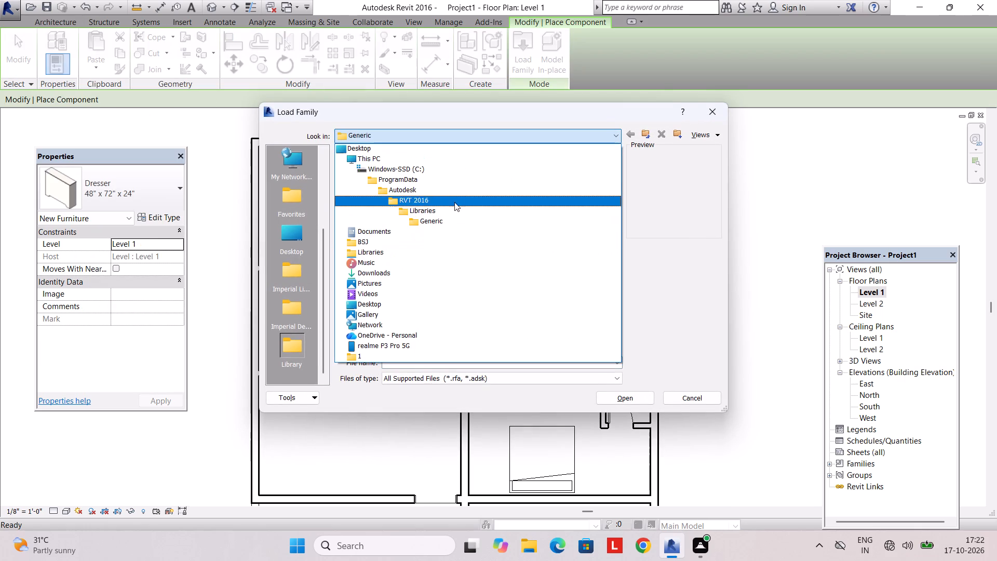
{"action": "left_click", "coordinate": [454, 210]}
{"action": "scroll", "coordinate": [453, 219], "scroll_direction": "down", "scroll_amount": 5}
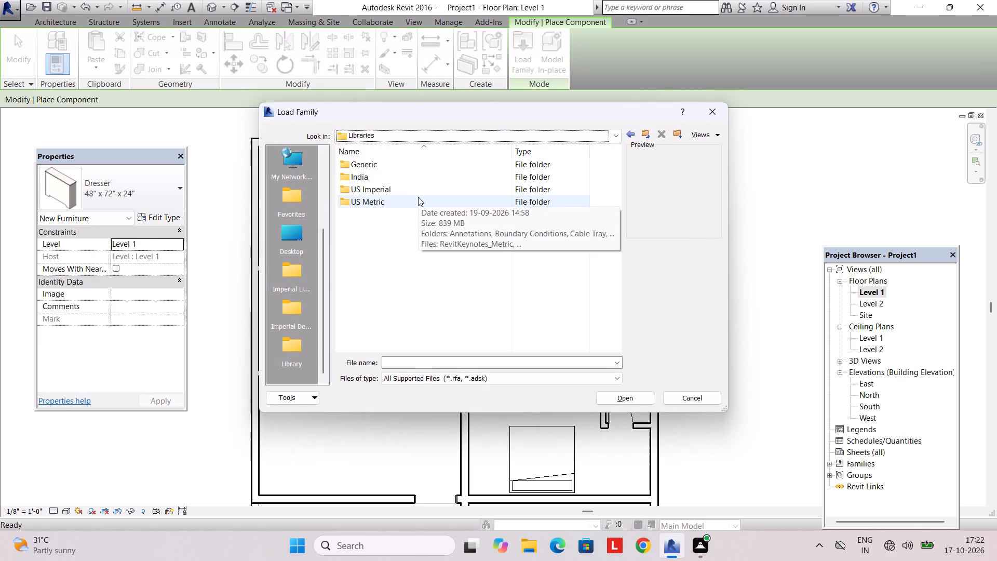
{"action": "double_click", "coordinate": [418, 194]}
{"action": "scroll", "coordinate": [443, 282], "scroll_direction": "down", "scroll_amount": 5}
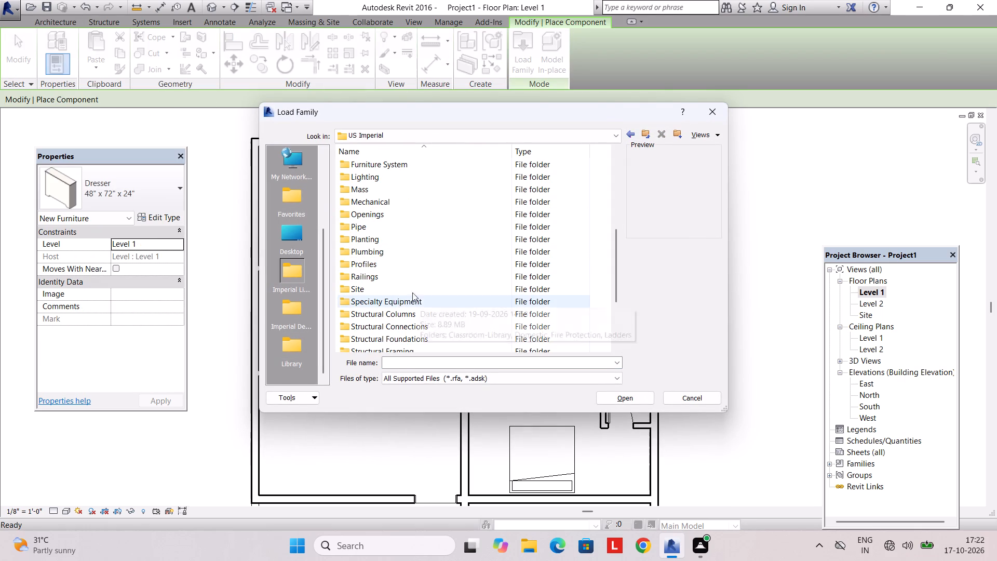
{"action": "double_click", "coordinate": [408, 296]}
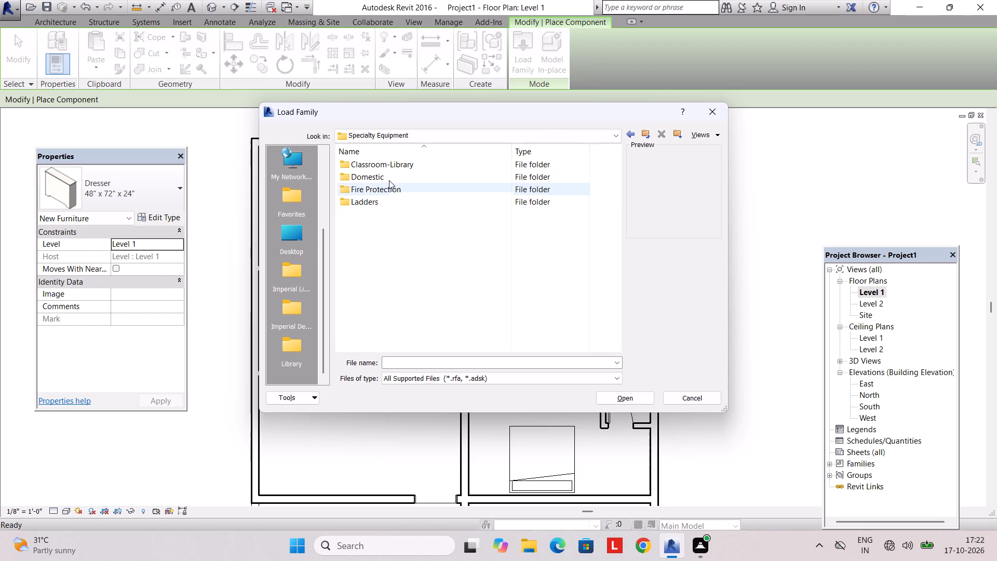
{"action": "double_click", "coordinate": [389, 180]}
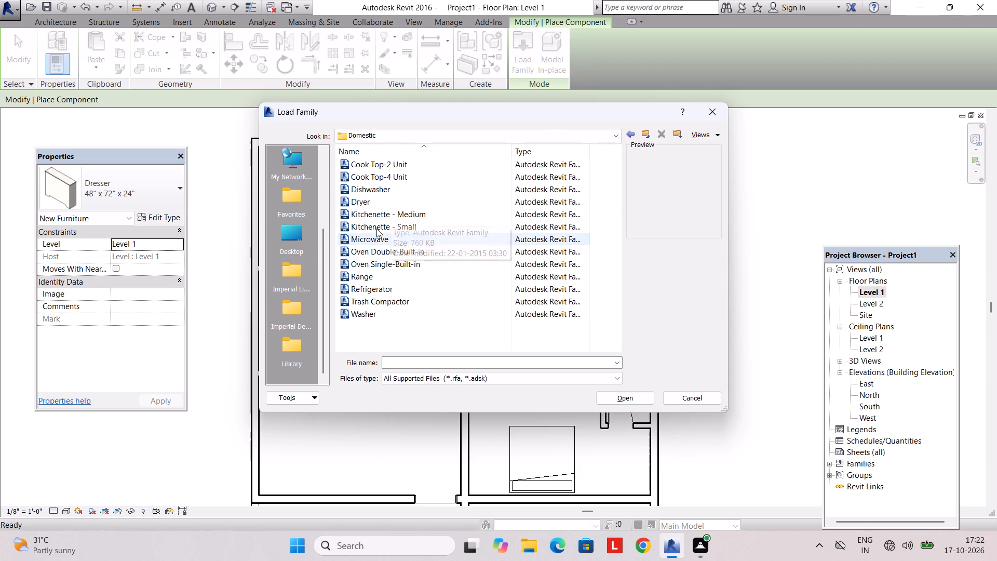
{"action": "left_click", "coordinate": [387, 214]}
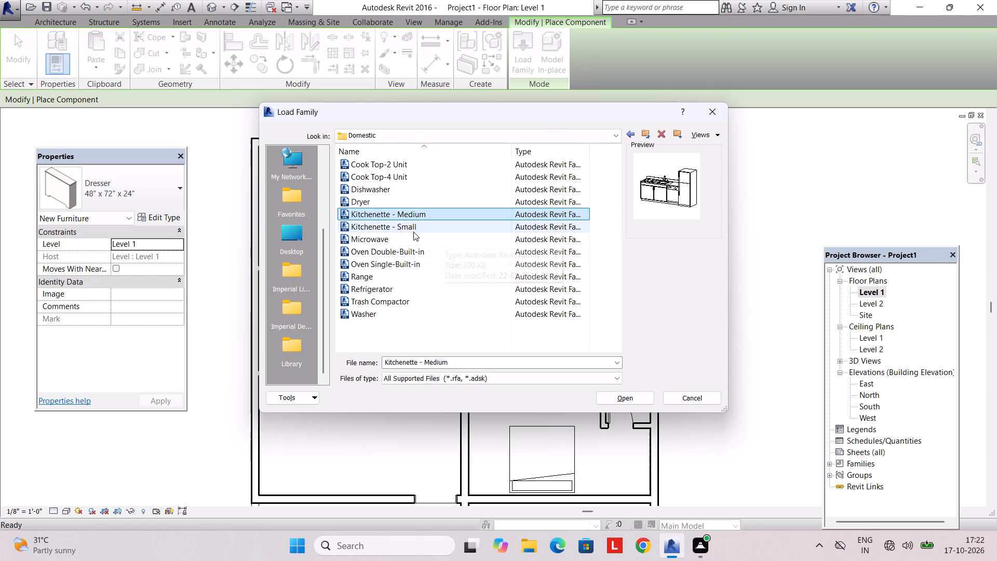
{"action": "left_click", "coordinate": [413, 232]}
{"action": "left_click", "coordinate": [407, 215]}
{"action": "left_click", "coordinate": [362, 260]}
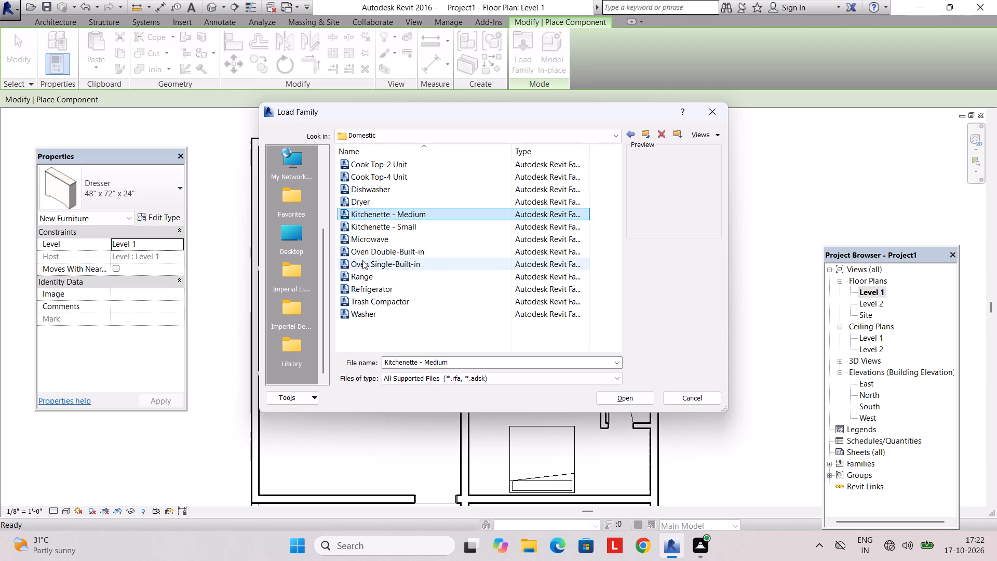
{"action": "left_click", "coordinate": [370, 248]}
{"action": "left_click", "coordinate": [368, 288]}
{"action": "left_click", "coordinate": [359, 317]}
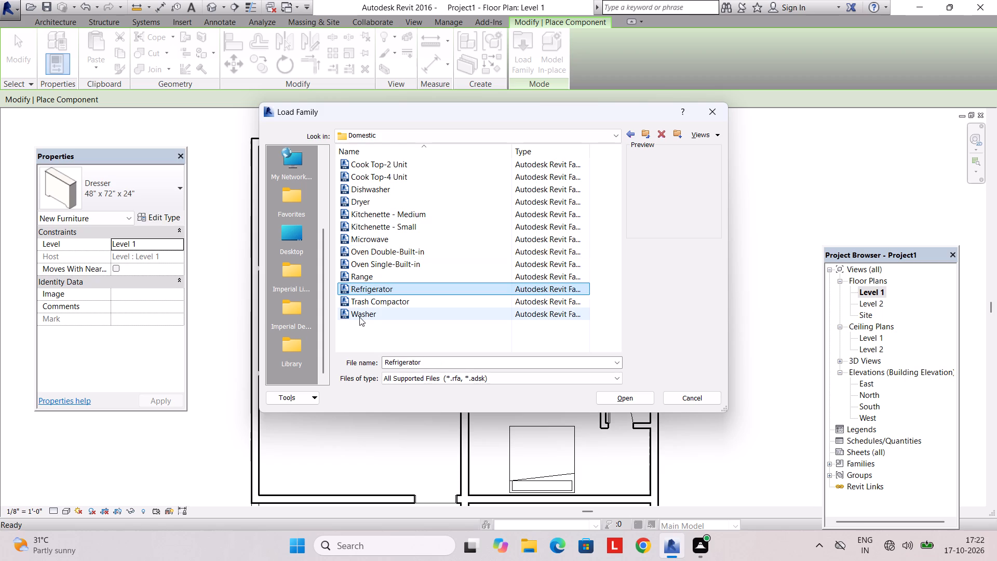
{"action": "left_click", "coordinate": [642, 396]}
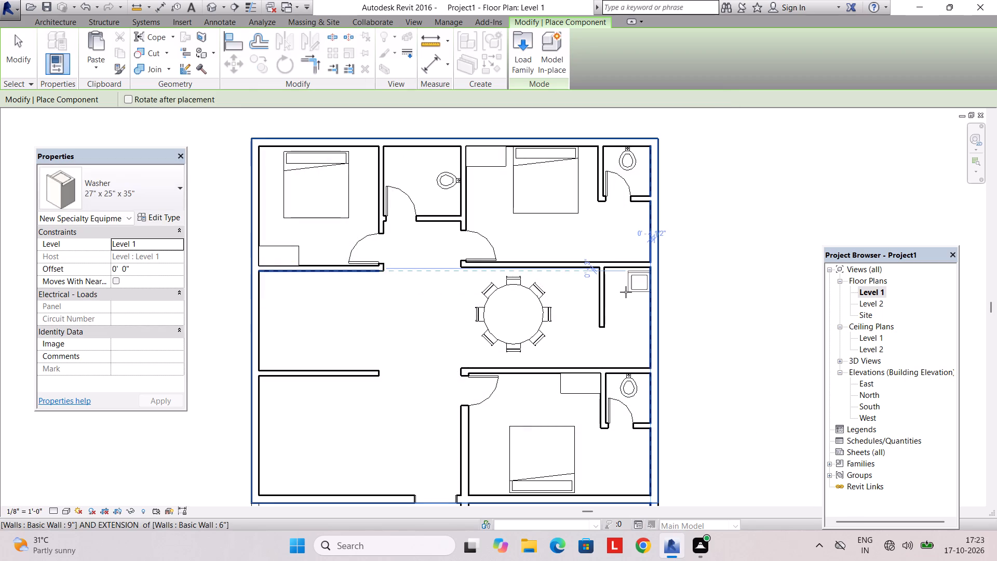
Place two 27" x 25" x 35" washers, one south of the other, along the east exterior wall beside the new partition.
{"action": "scroll", "coordinate": [624, 292], "scroll_direction": "up", "scroll_amount": 3}
{"action": "key", "text": "space"}
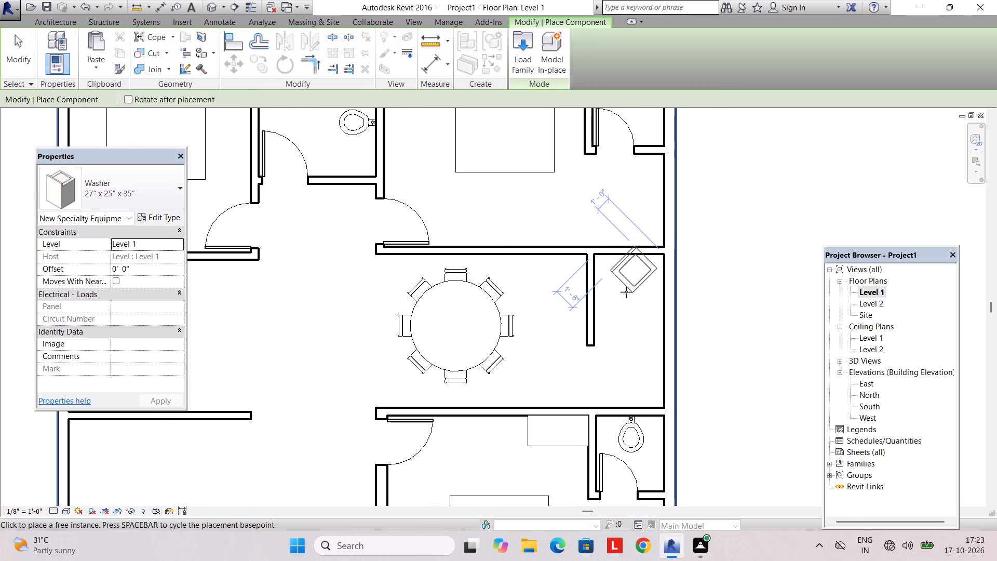
{"action": "key", "text": "space"}
{"action": "key", "text": "space"}
{"action": "key", "text": "space"}
{"action": "key", "text": "space"}
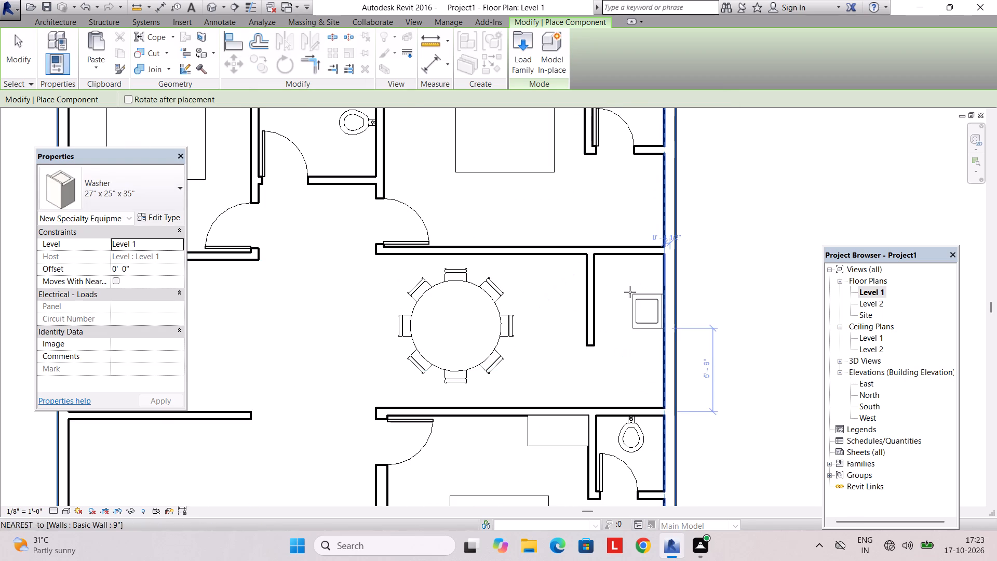
{"action": "scroll", "coordinate": [626, 263], "scroll_direction": "up", "scroll_amount": 2}
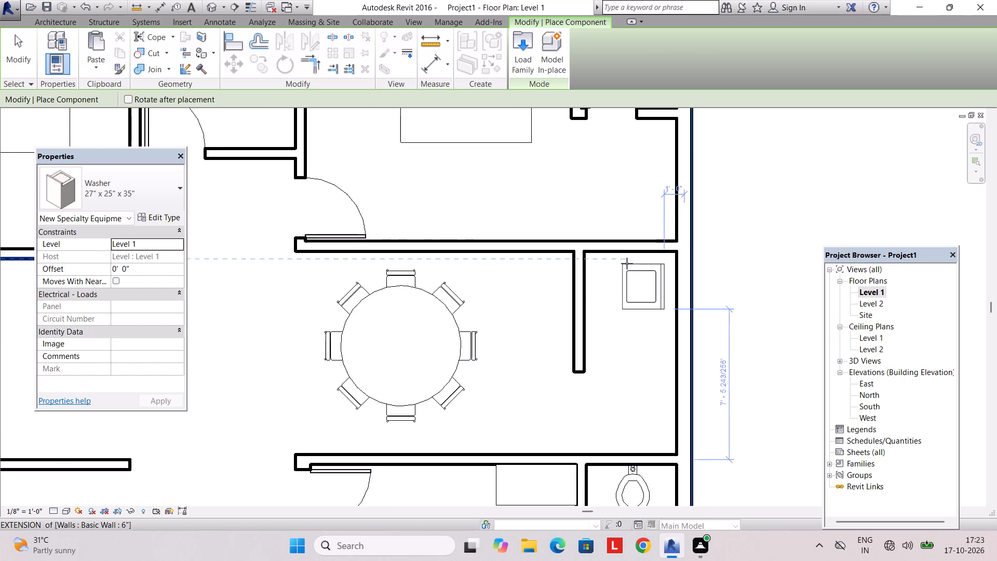
{"action": "scroll", "coordinate": [627, 263], "scroll_direction": "up", "scroll_amount": 5}
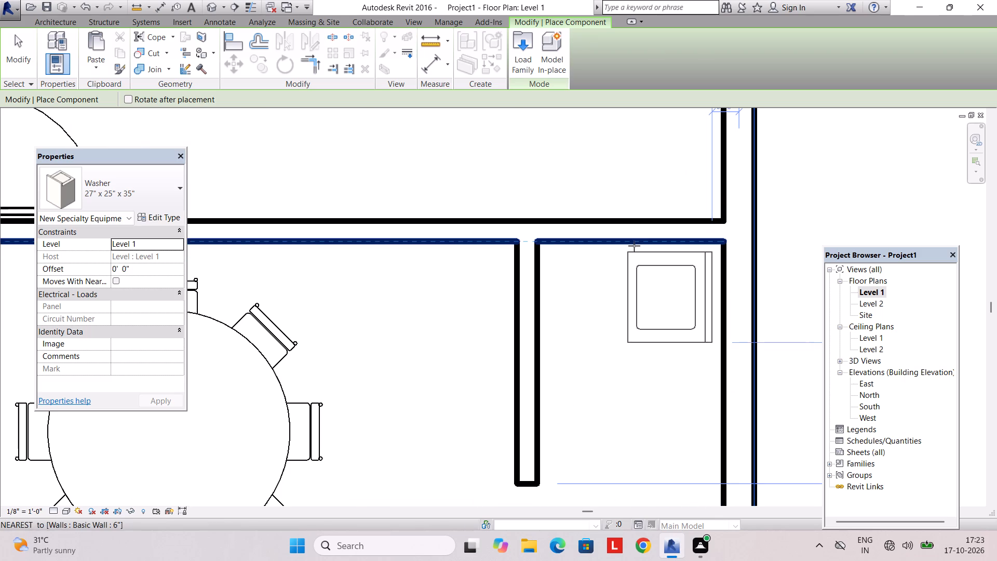
{"action": "left_click", "coordinate": [634, 246]}
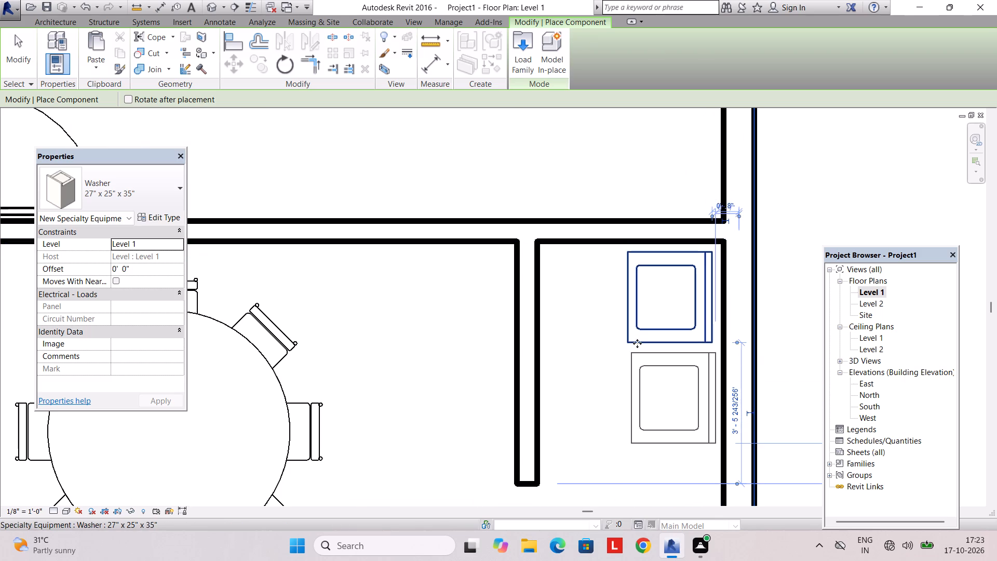
{"action": "left_click", "coordinate": [637, 343]}
{"action": "key", "text": "Escape"}
{"action": "scroll", "coordinate": [512, 371], "scroll_direction": "down", "scroll_amount": 3}
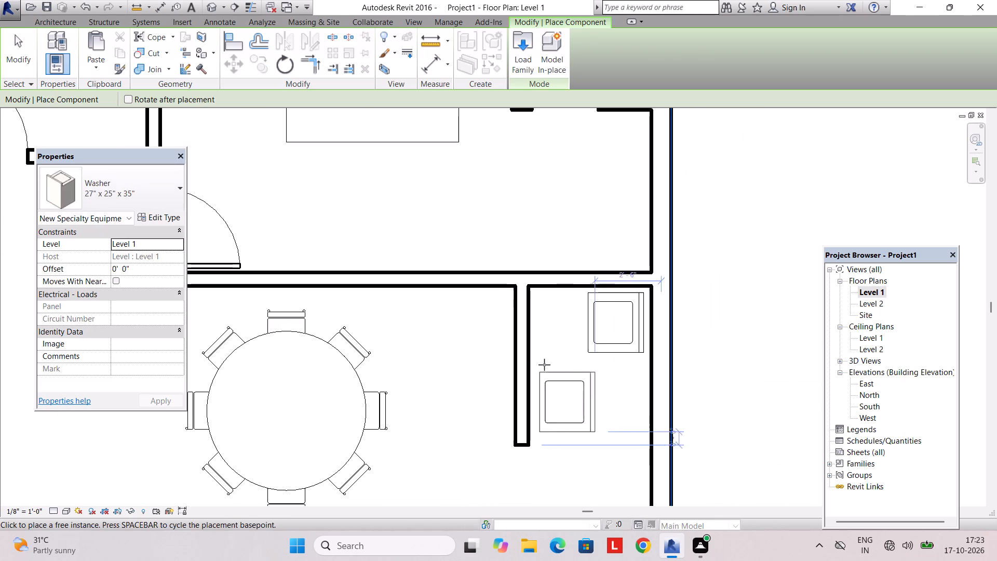
{"action": "scroll", "coordinate": [585, 355], "scroll_direction": "up", "scroll_amount": 2}
{"action": "left_click", "coordinate": [597, 349]}
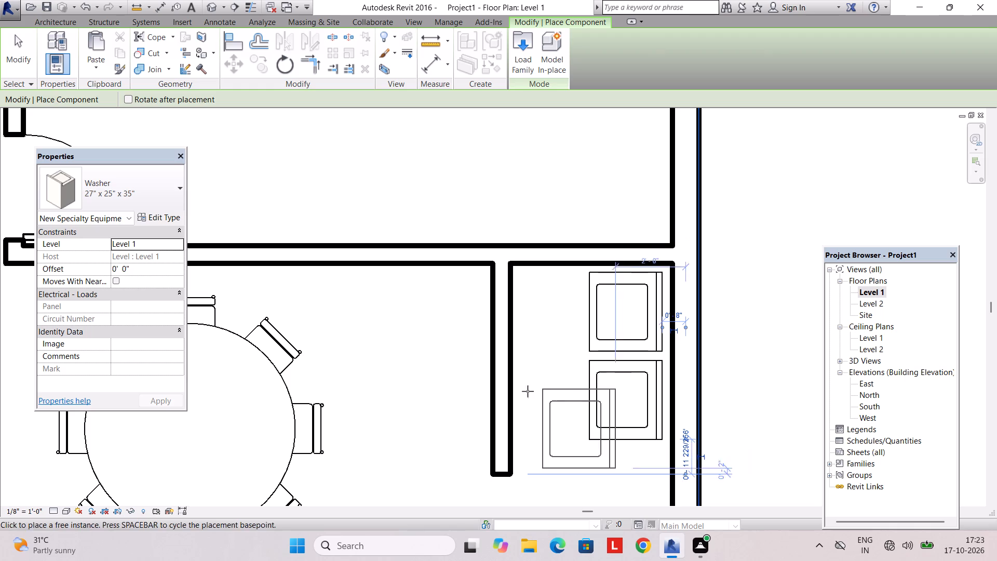
{"action": "key", "text": "Escape"}
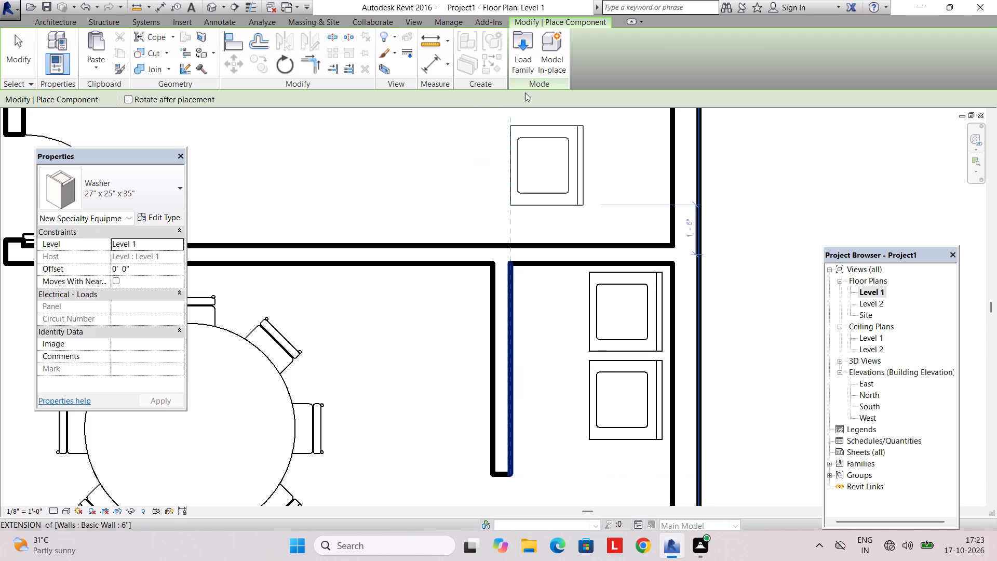
Load the Kitchenette - Medium family from the US Imperial library's Specialty Equipment > Domestic folder.
{"action": "left_click", "coordinate": [521, 65]}
{"action": "left_click", "coordinate": [496, 138]}
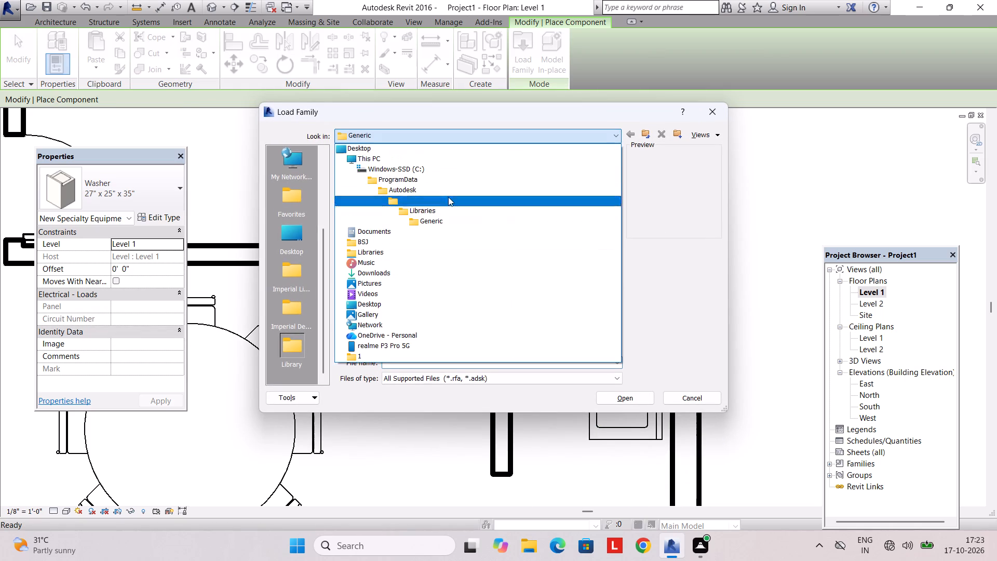
{"action": "left_click", "coordinate": [441, 210]}
{"action": "double_click", "coordinate": [408, 192]}
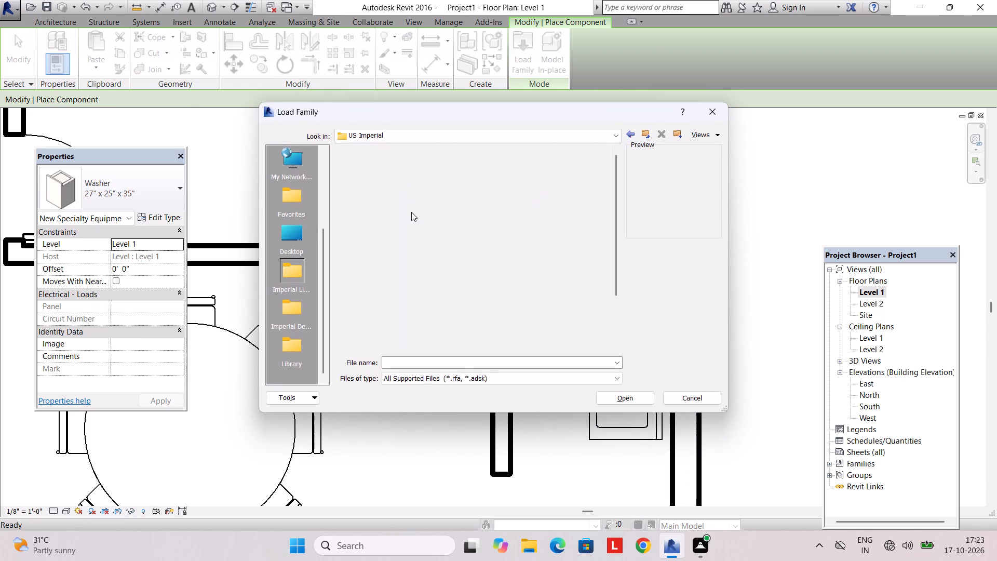
{"action": "scroll", "coordinate": [437, 268], "scroll_direction": "down", "scroll_amount": 4}
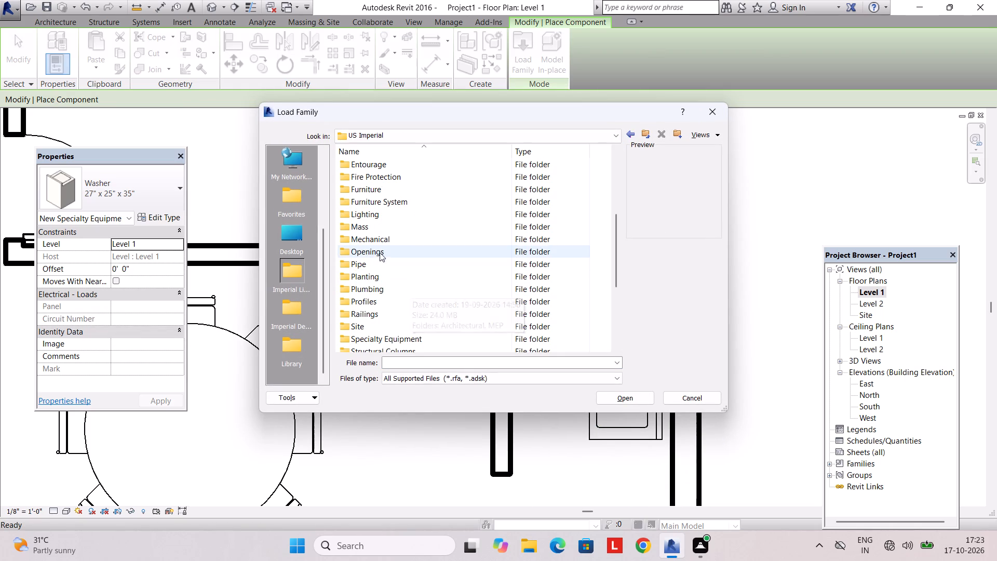
{"action": "double_click", "coordinate": [400, 339]}
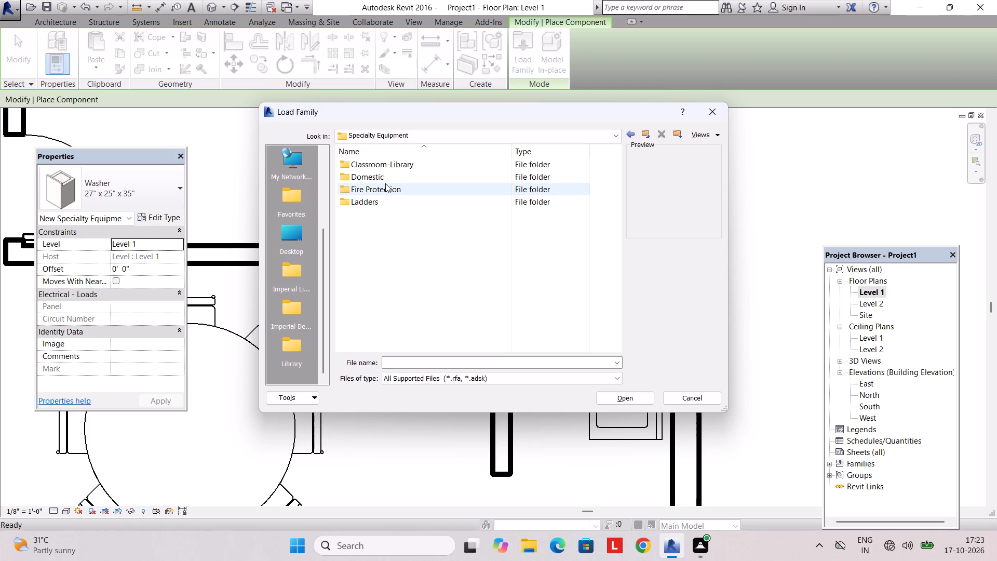
{"action": "double_click", "coordinate": [387, 181]}
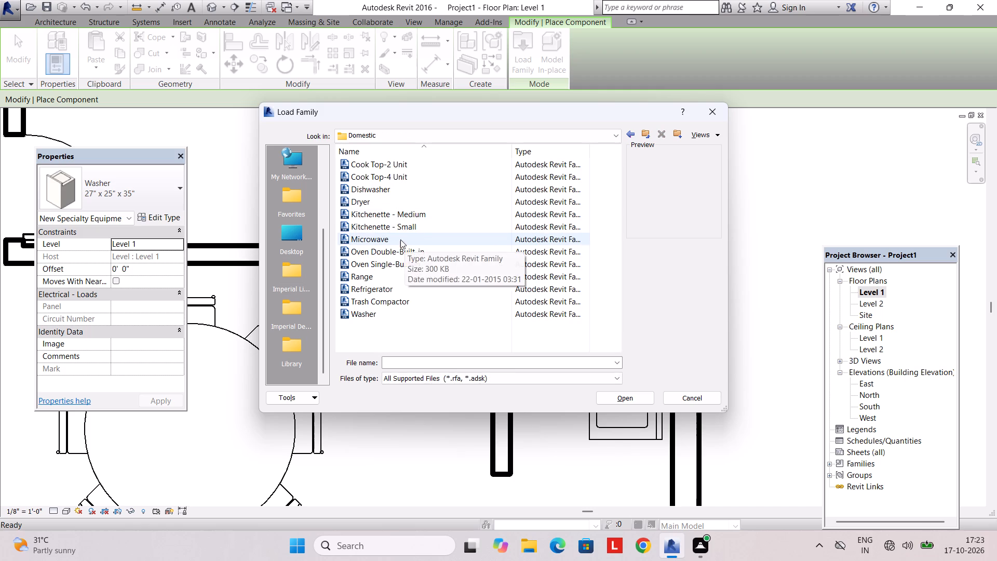
{"action": "left_click", "coordinate": [406, 215]}
{"action": "left_click", "coordinate": [630, 397]}
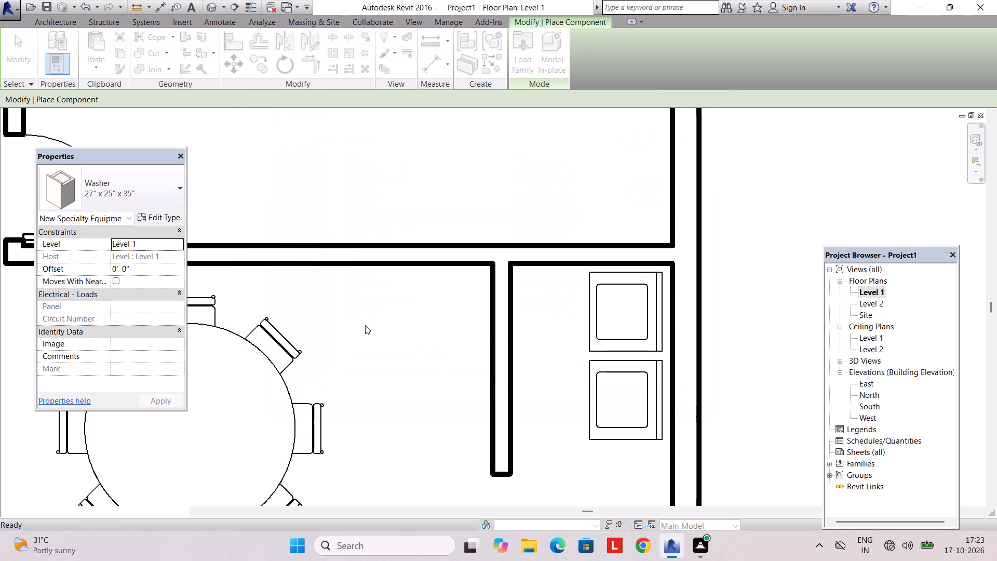
Place a Kitchenette - Medium against the north wall of the west room opposite the dining area, near its northwest corner.
{"action": "middle_click_drag", "start_coordinate": [365, 325], "coordinate": [653, 336]}
{"action": "scroll", "coordinate": [495, 307], "scroll_direction": "down", "scroll_amount": 3}
{"action": "middle_click_drag", "start_coordinate": [413, 292], "coordinate": [732, 340]}
{"action": "middle_click_drag", "start_coordinate": [447, 277], "coordinate": [759, 303]}
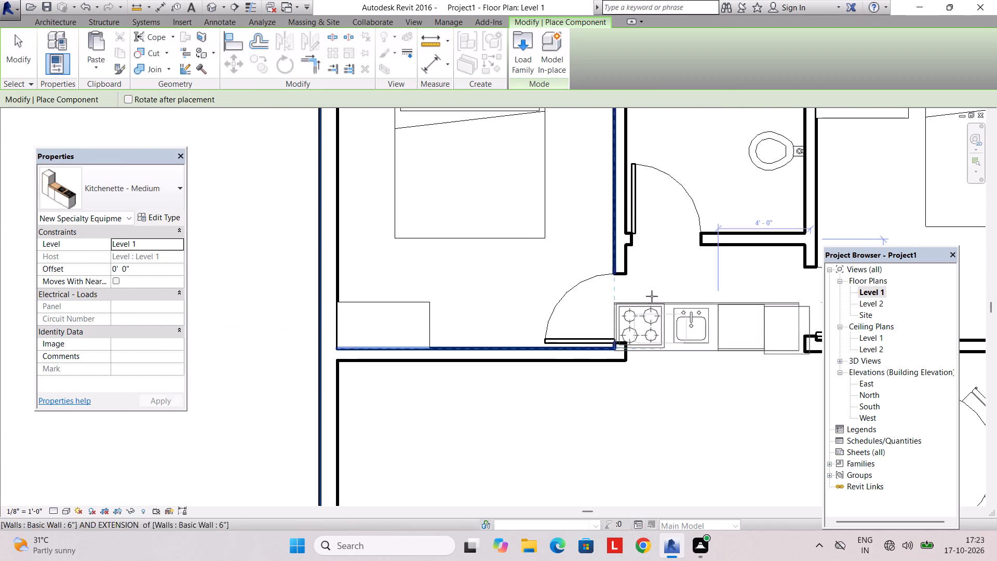
{"action": "scroll", "coordinate": [652, 296], "scroll_direction": "down", "scroll_amount": 4}
{"action": "middle_click_drag", "start_coordinate": [622, 346], "coordinate": [575, 297]}
{"action": "scroll", "coordinate": [486, 314], "scroll_direction": "up", "scroll_amount": 2}
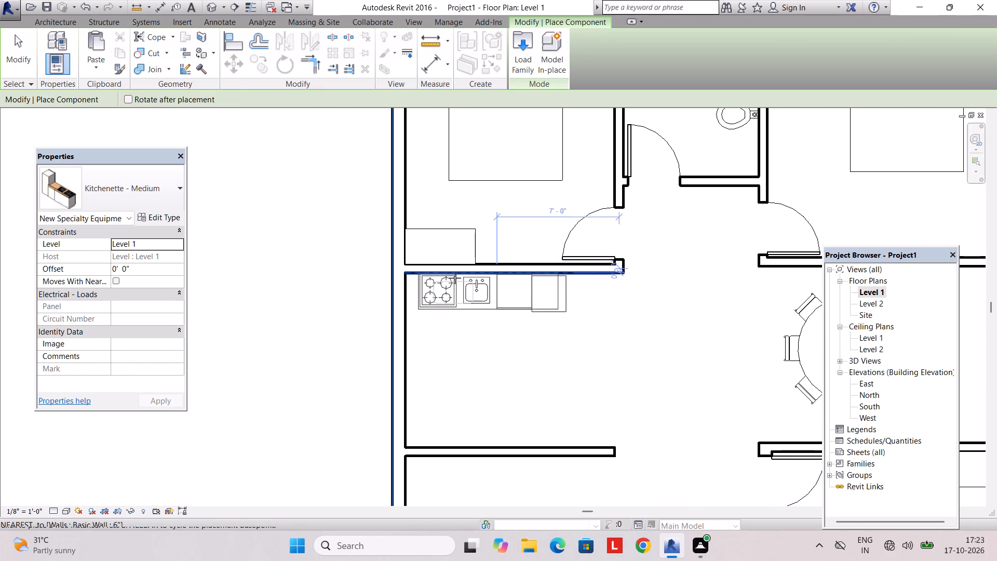
{"action": "left_click", "coordinate": [452, 279]}
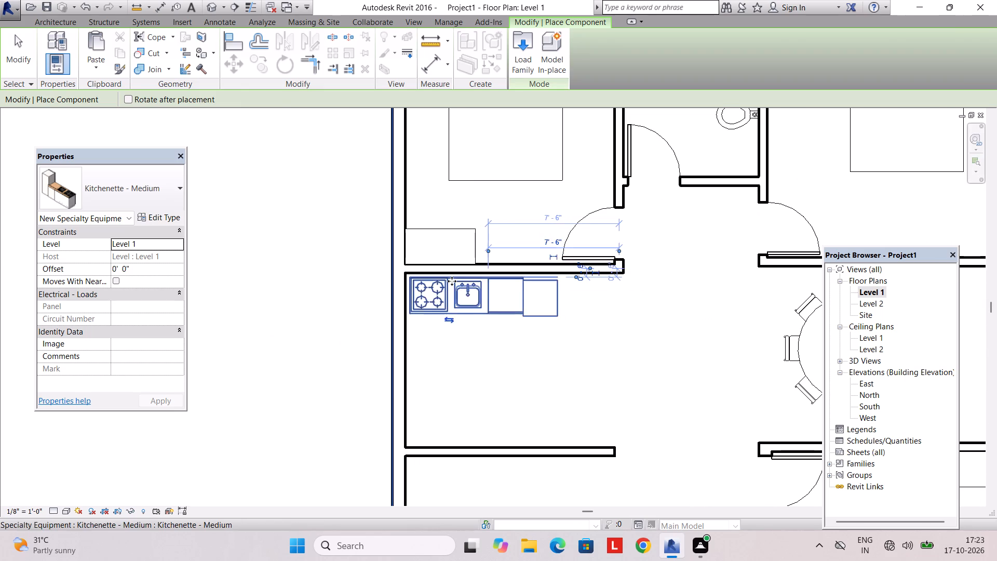
Place a second Kitchenette - Medium, rotated 180°, along the same room's south wall near its southwest corner, and finish placing components.
{"action": "key", "text": "space"}
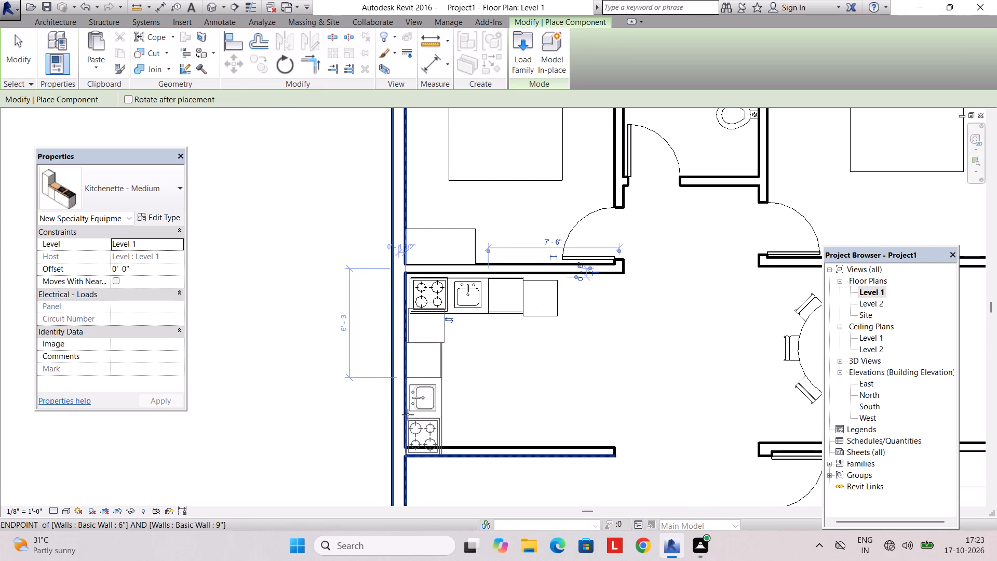
{"action": "key", "text": "space"}
{"action": "key", "text": "space"}
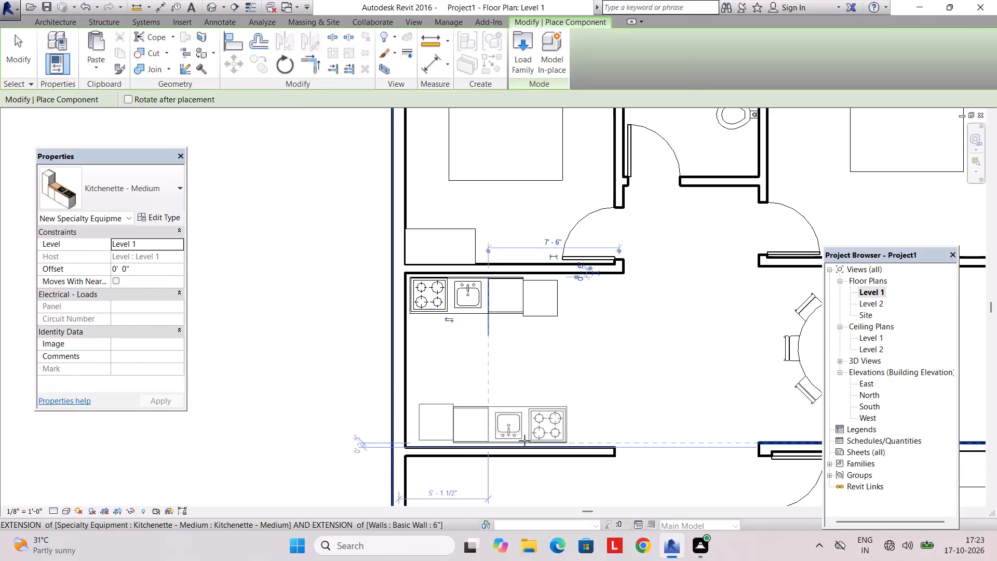
{"action": "scroll", "coordinate": [521, 440], "scroll_direction": "up", "scroll_amount": 2}
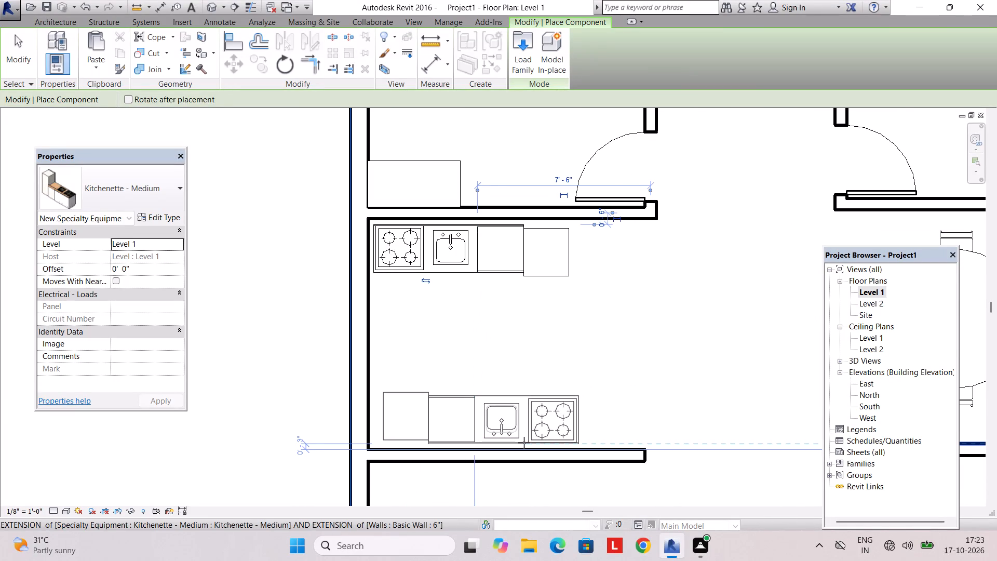
{"action": "left_click", "coordinate": [519, 443]}
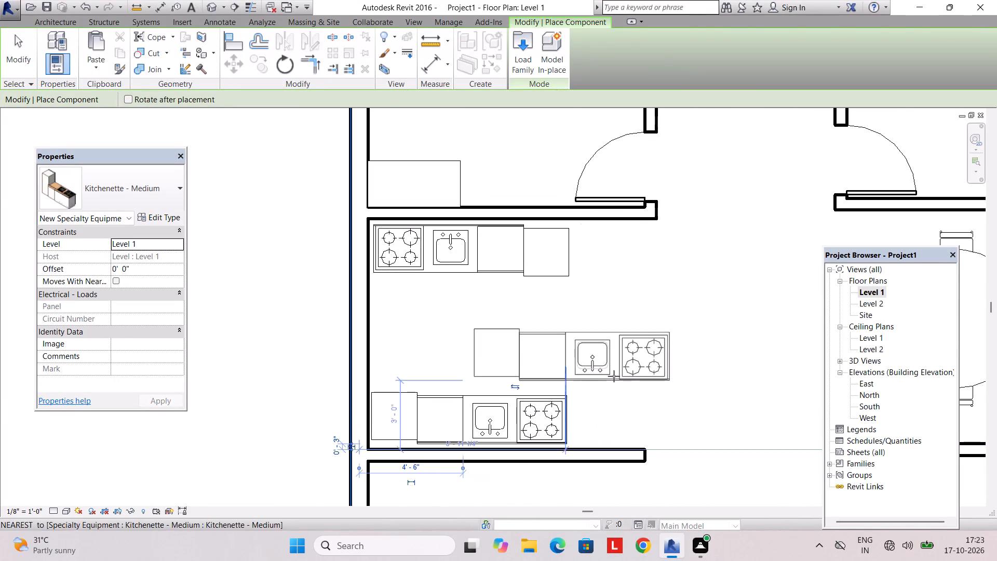
{"action": "key", "text": "Escape"}
{"action": "key", "text": "Escape"}
{"action": "scroll", "coordinate": [538, 354], "scroll_direction": "up", "scroll_amount": 3}
{"action": "scroll", "coordinate": [467, 355], "scroll_direction": "down", "scroll_amount": 2}
{"action": "middle_click_drag", "start_coordinate": [469, 358], "coordinate": [469, 317]}
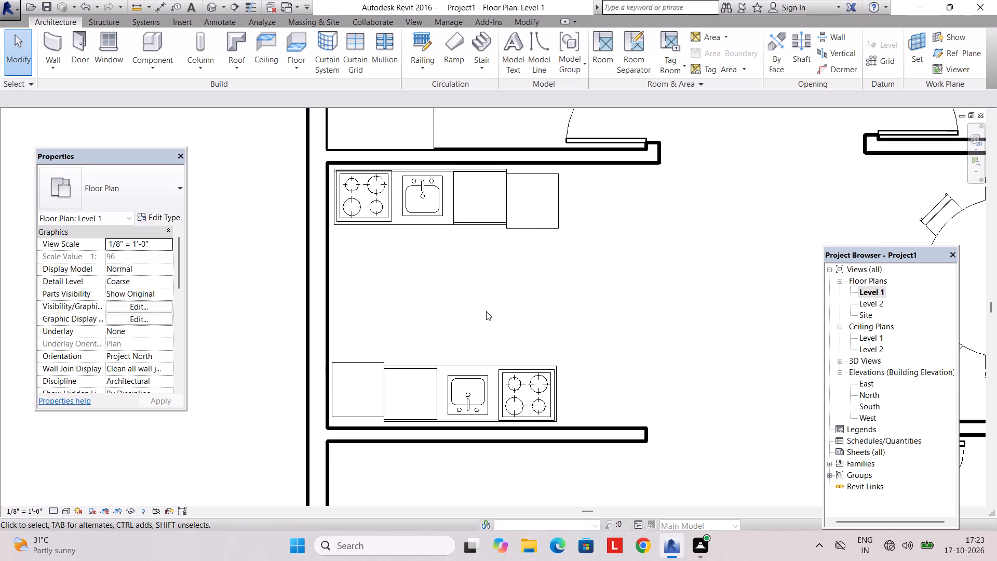
{"action": "scroll", "coordinate": [486, 311], "scroll_direction": "down", "scroll_amount": 5}
Load the Sofa-Pensi family from the US Imperial library's Furniture > Seating folder.
{"action": "left_click", "coordinate": [137, 69]}
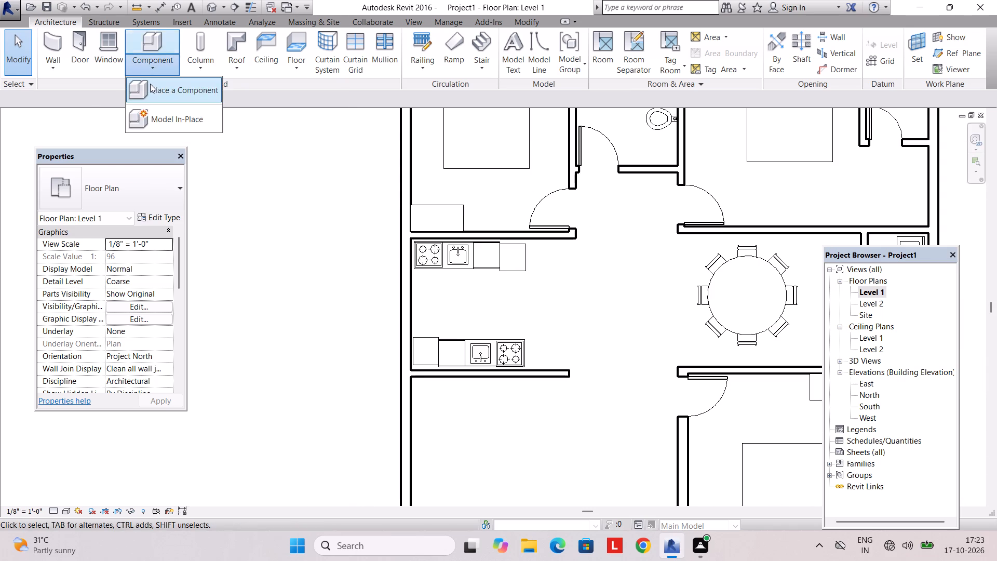
{"action": "left_click", "coordinate": [153, 87]}
{"action": "left_click", "coordinate": [528, 73]}
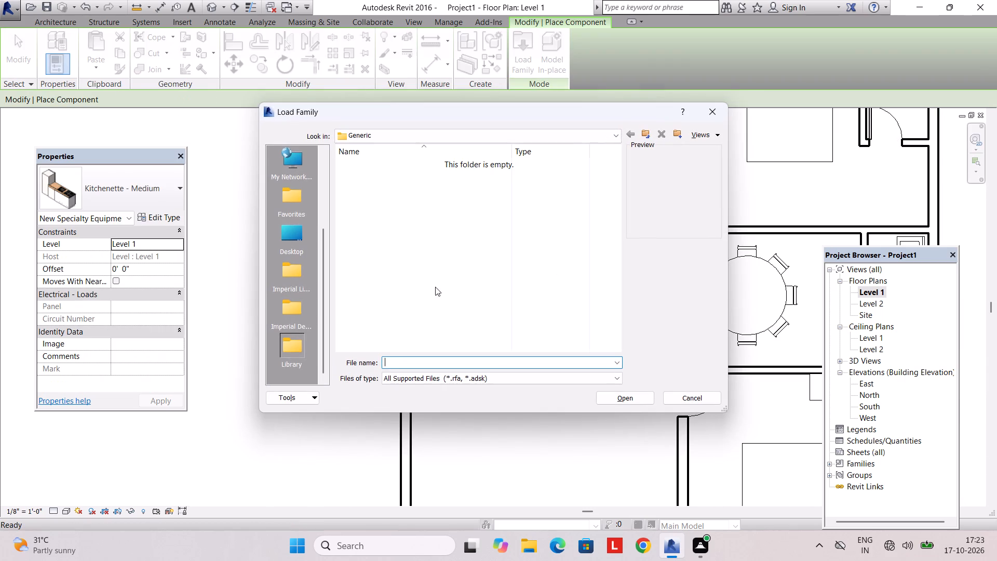
{"action": "left_click", "coordinate": [437, 133]}
{"action": "left_click", "coordinate": [434, 212]}
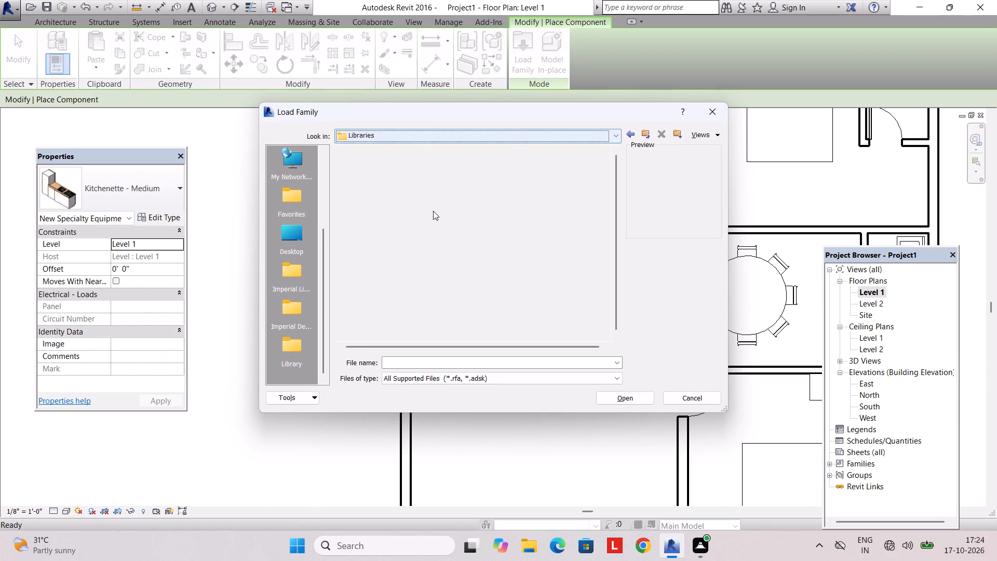
{"action": "double_click", "coordinate": [397, 195]}
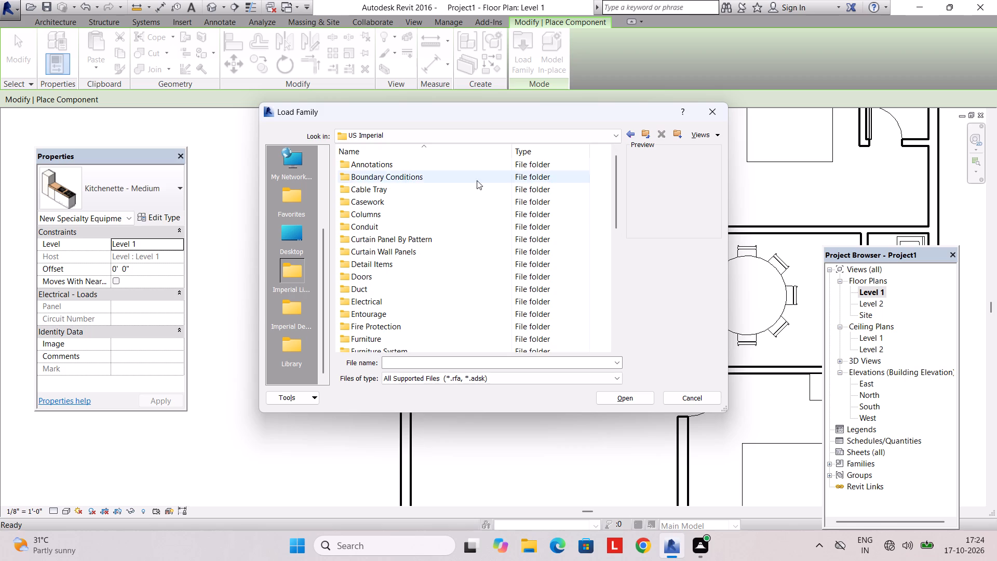
{"action": "double_click", "coordinate": [389, 337]}
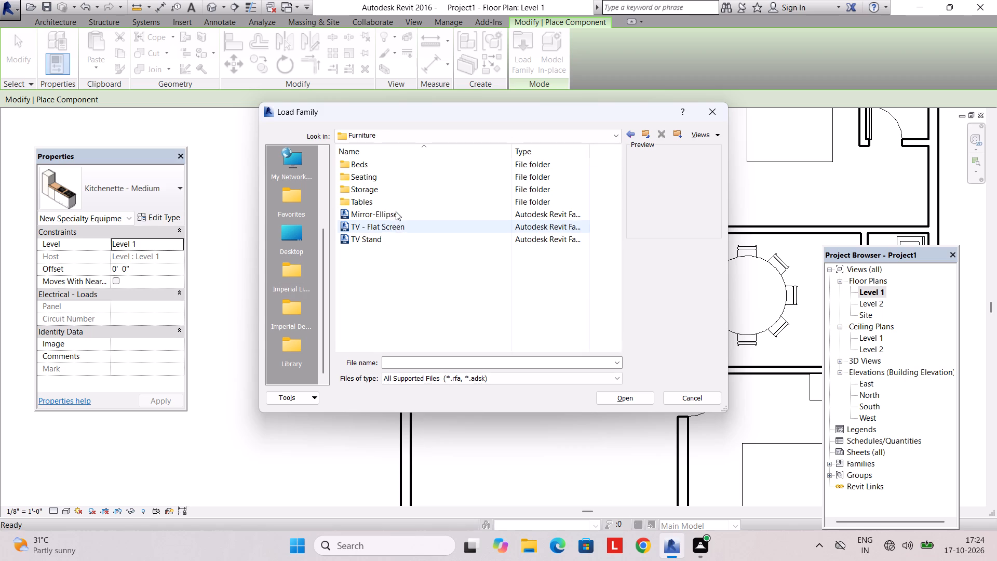
{"action": "double_click", "coordinate": [391, 182]}
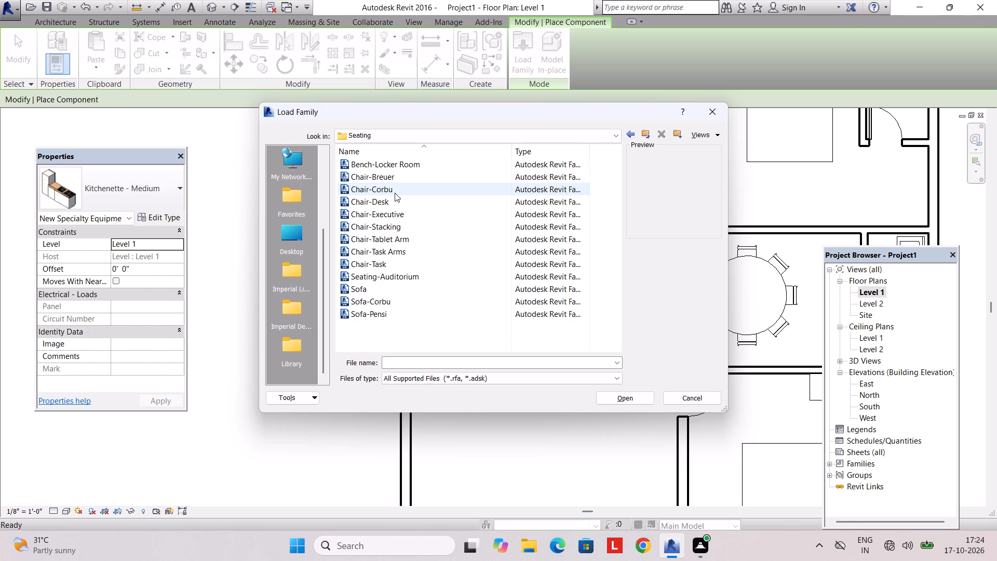
{"action": "left_click", "coordinate": [395, 193]}
{"action": "left_click", "coordinate": [392, 316]}
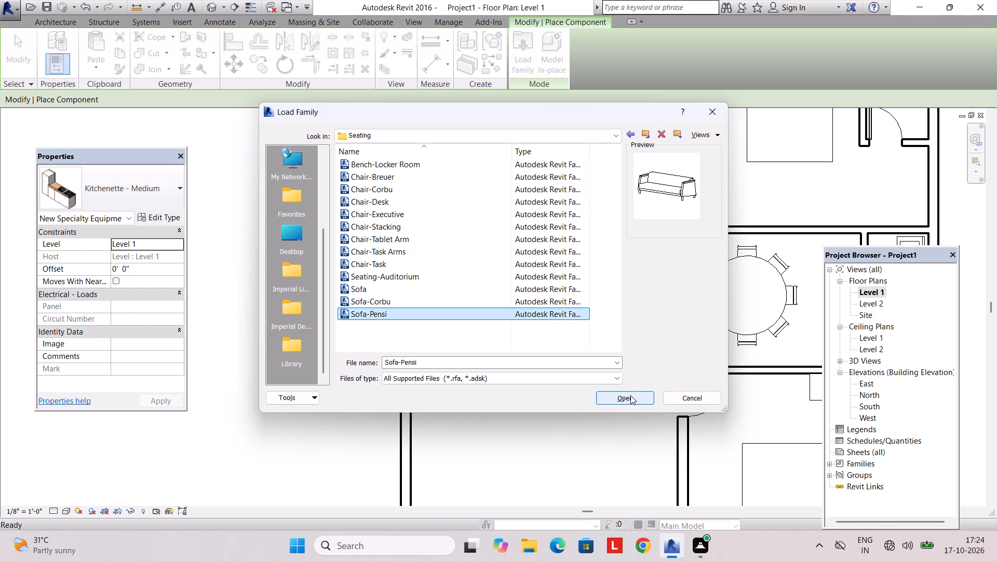
{"action": "left_click", "coordinate": [630, 396]}
Place an 84" Sofa-Pensi, rotated to run north-south, along the west wall of the southwest living room.
{"action": "scroll", "coordinate": [559, 406], "scroll_direction": "down", "scroll_amount": 2}
{"action": "middle_click_drag", "start_coordinate": [537, 423], "coordinate": [529, 364]}
{"action": "key", "text": "space"}
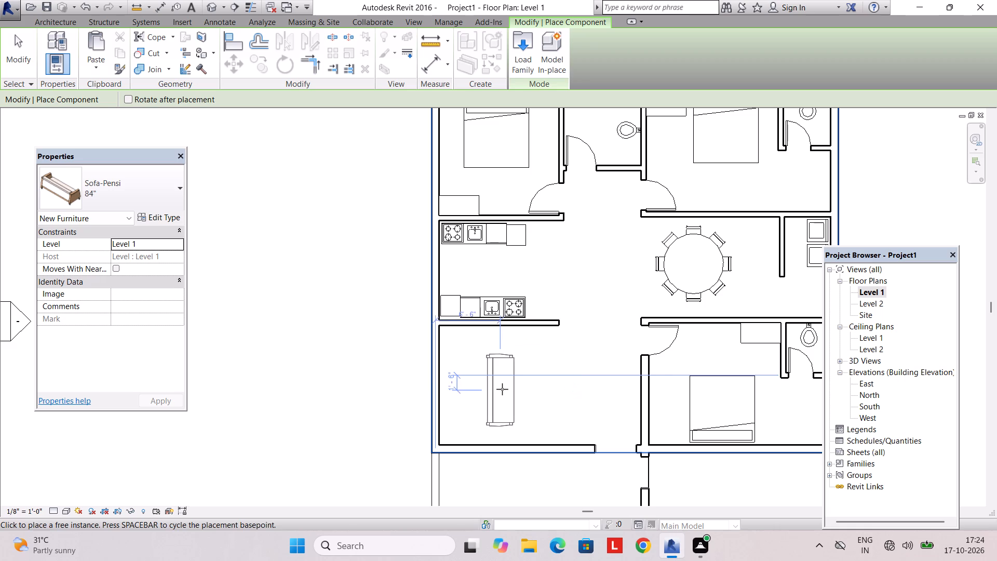
{"action": "scroll", "coordinate": [452, 385], "scroll_direction": "up", "scroll_amount": 1}
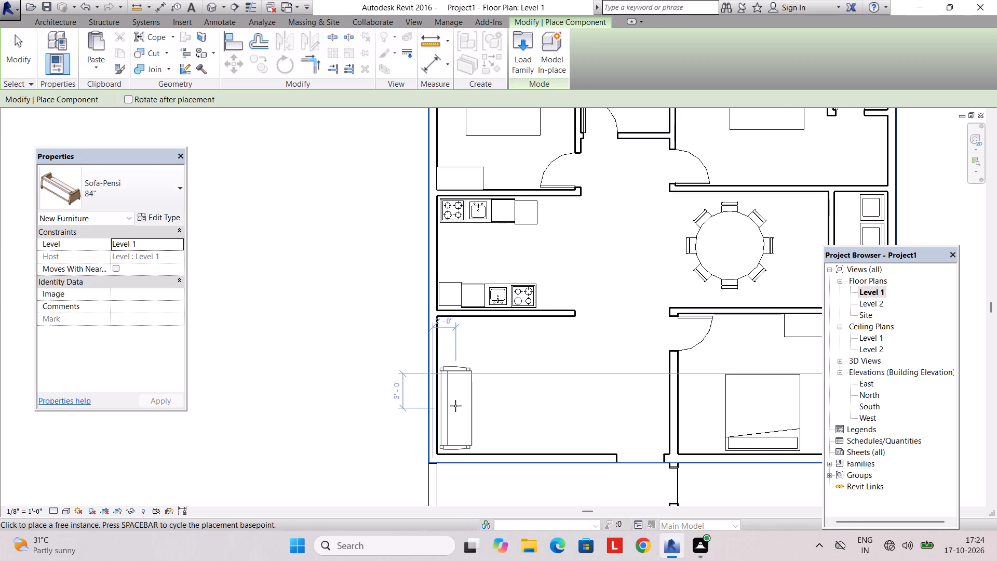
{"action": "left_click", "coordinate": [455, 406]}
Place two more 84" Sofa-Pensi sofas facing each other along the living room's north and south walls, and finish placing components.
{"action": "key", "text": "space"}
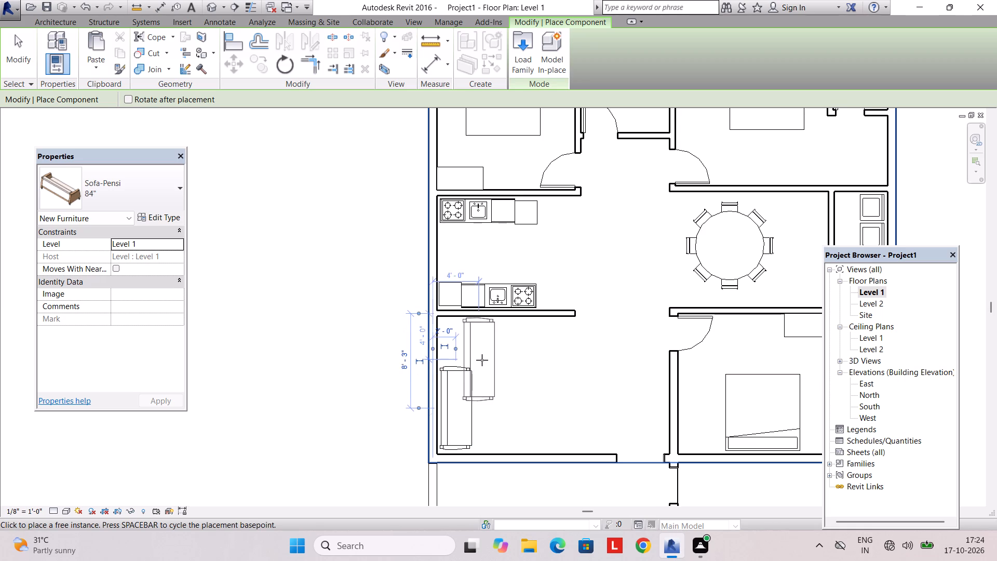
{"action": "key", "text": "space"}
{"action": "key", "text": "space"}
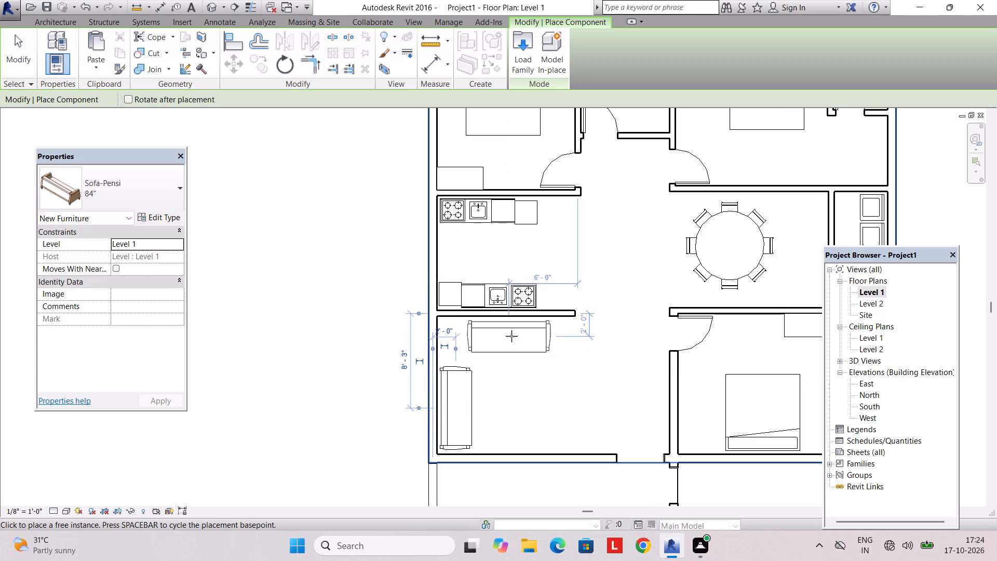
{"action": "left_click", "coordinate": [522, 338]}
{"action": "key", "text": "space"}
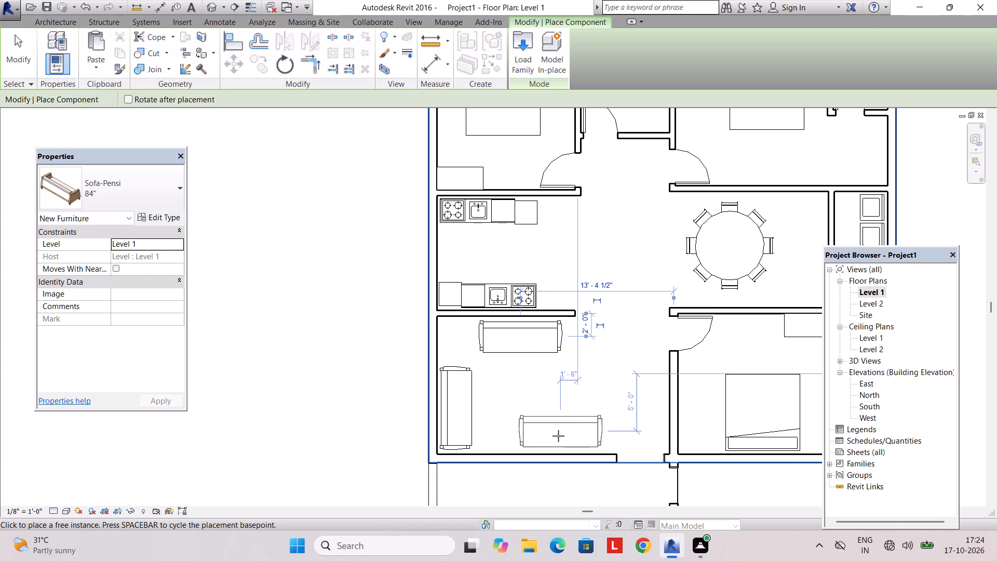
{"action": "key", "text": "space"}
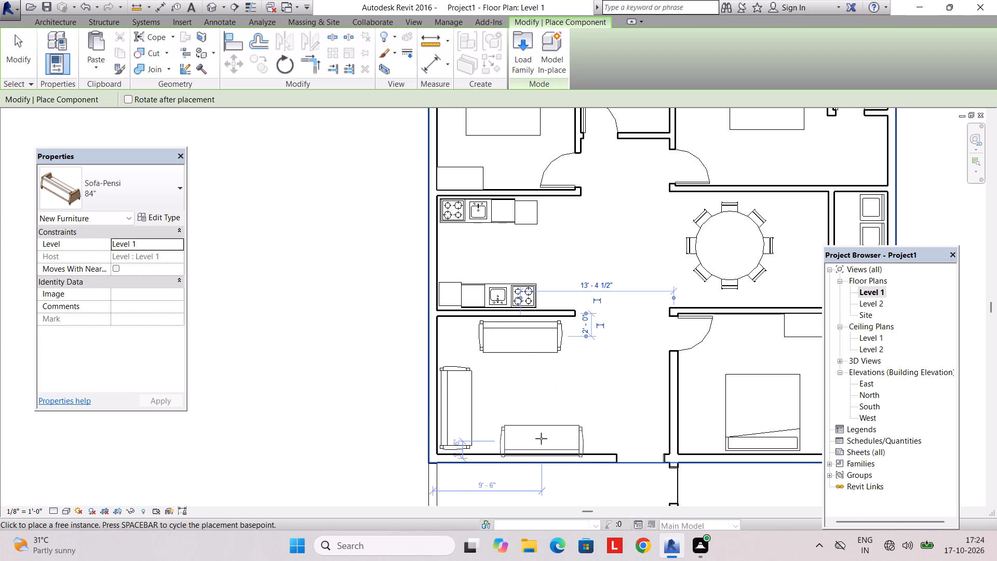
{"action": "left_click", "coordinate": [541, 435]}
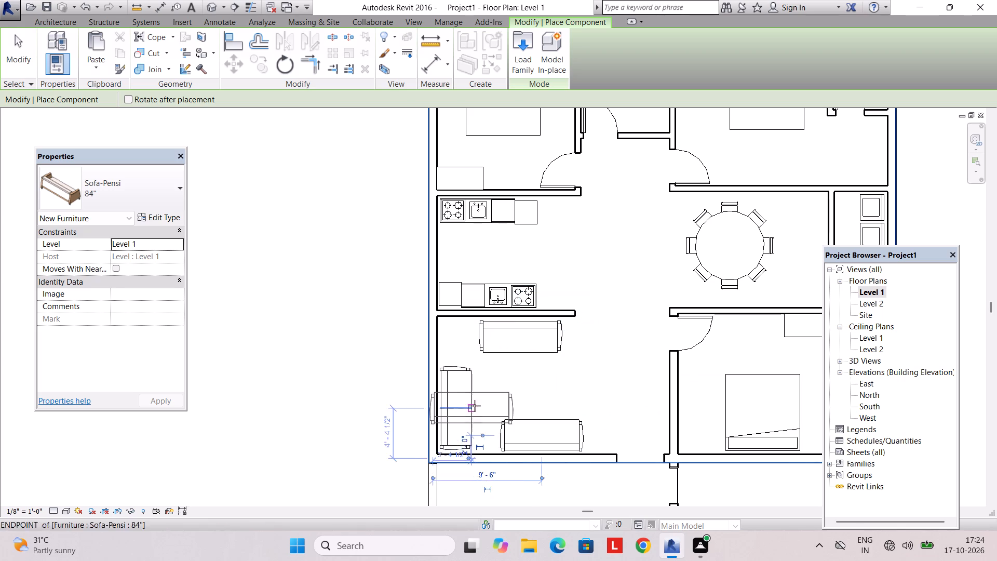
{"action": "key", "text": "Escape"}
{"action": "key", "text": "Escape"}
Nudge the west-wall sofa about 9" north.
{"action": "left_click", "coordinate": [463, 376]}
{"action": "key", "text": "Up"}
{"action": "key", "text": "Up"}
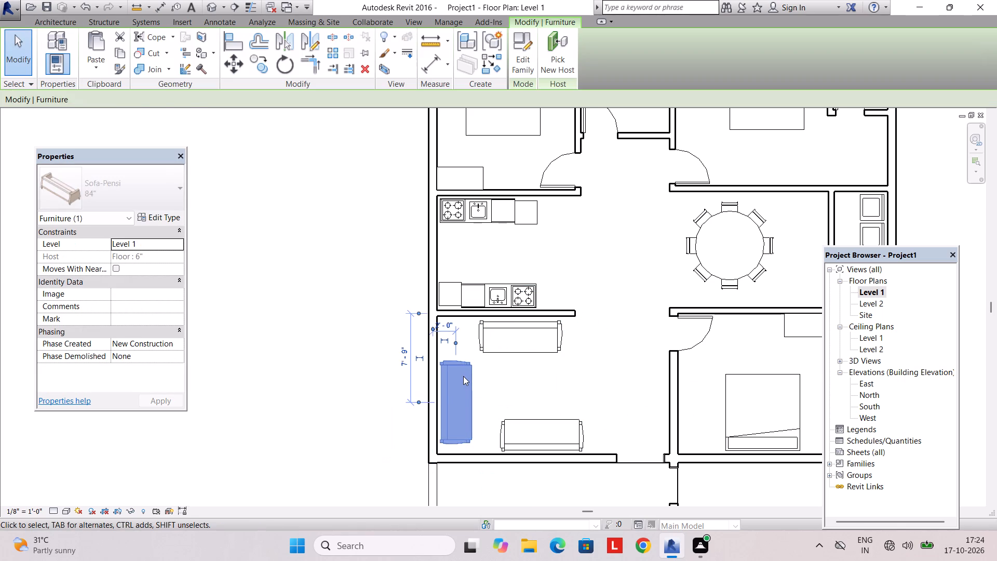
{"action": "key", "text": "Up"}
{"action": "key", "text": "Escape"}
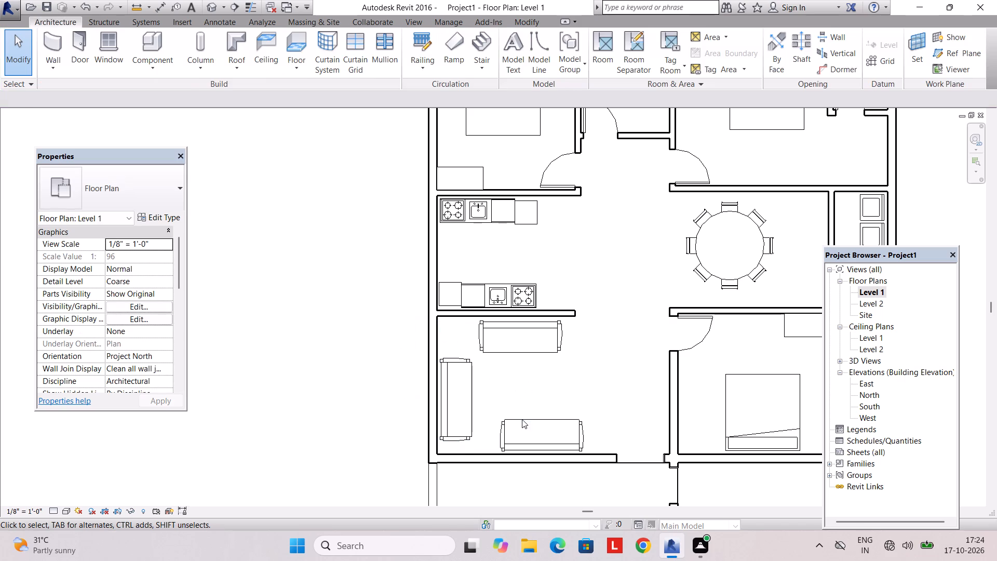
Nudge the south-wall sofa about 9" west.
{"action": "left_click", "coordinate": [522, 420]}
{"action": "key", "text": "Left"}
{"action": "key", "text": "Left"}
{"action": "key", "text": "Left"}
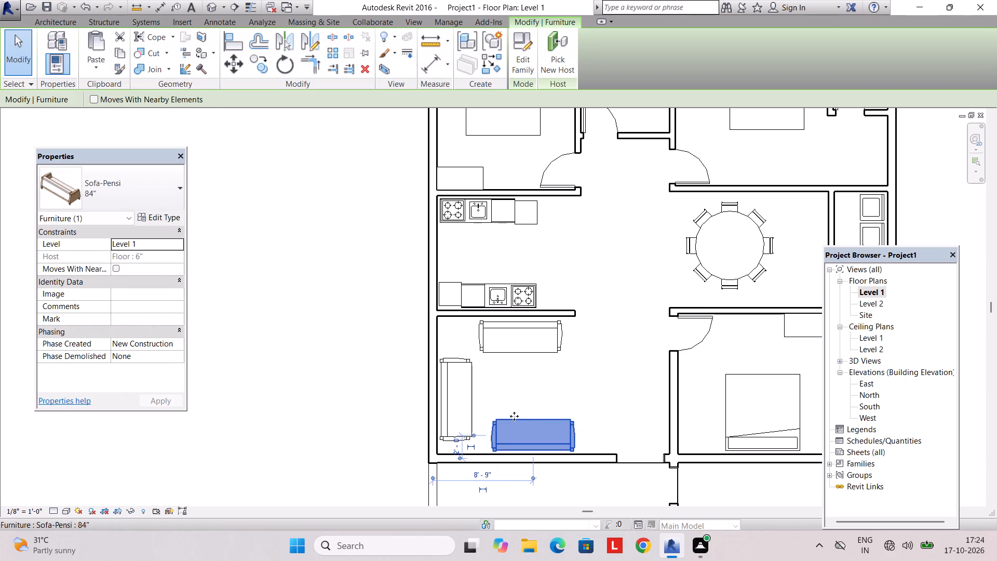
{"action": "key", "text": "Escape"}
Nudge the living room's west-wall sofa about 6" further north.
{"action": "scroll", "coordinate": [481, 380], "scroll_direction": "up", "scroll_amount": 2}
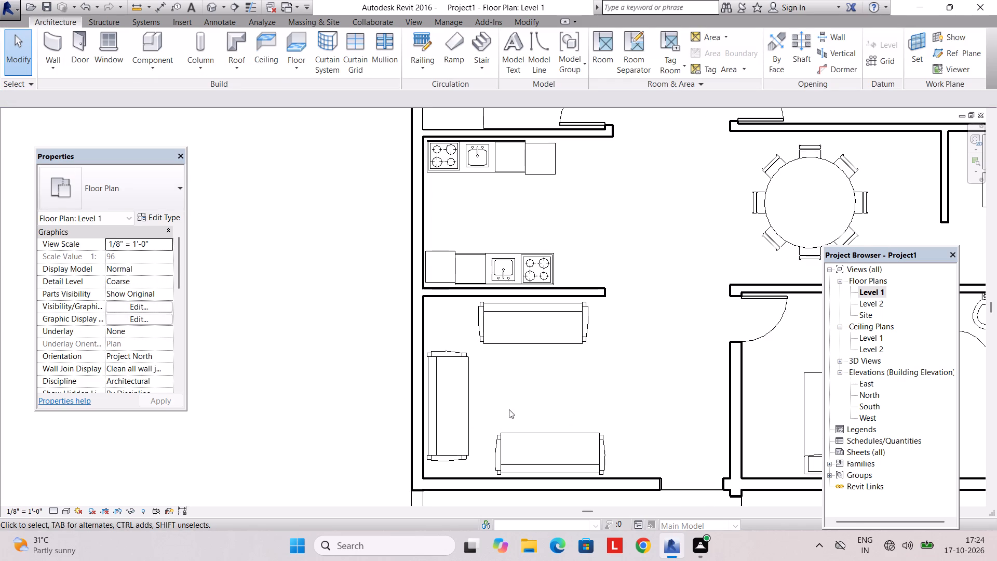
{"action": "left_click", "coordinate": [454, 370]}
{"action": "left_click", "coordinate": [453, 342]}
{"action": "left_click", "coordinate": [453, 351]}
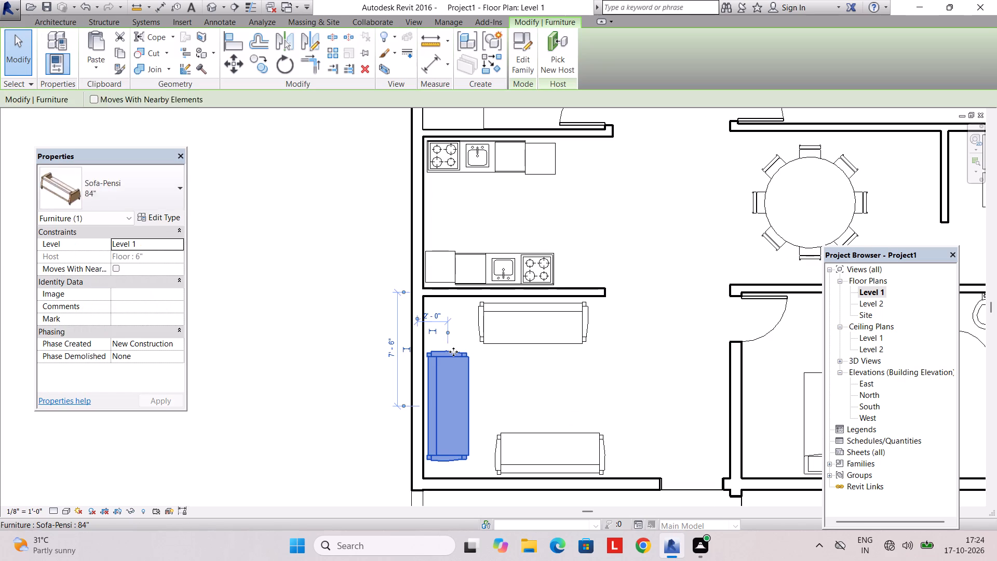
{"action": "key", "text": "Up"}
{"action": "key", "text": "Up"}
{"action": "key", "text": "Up"}
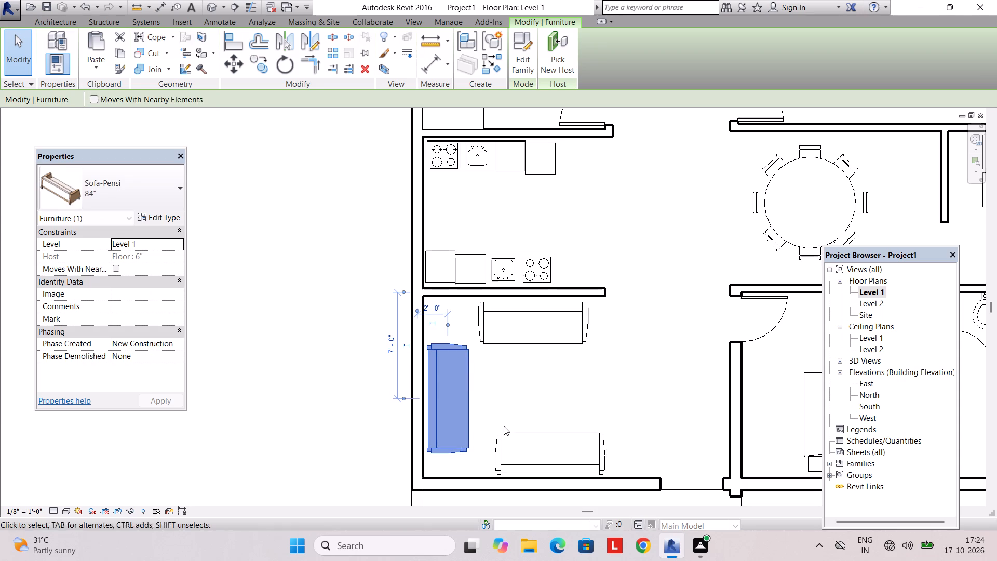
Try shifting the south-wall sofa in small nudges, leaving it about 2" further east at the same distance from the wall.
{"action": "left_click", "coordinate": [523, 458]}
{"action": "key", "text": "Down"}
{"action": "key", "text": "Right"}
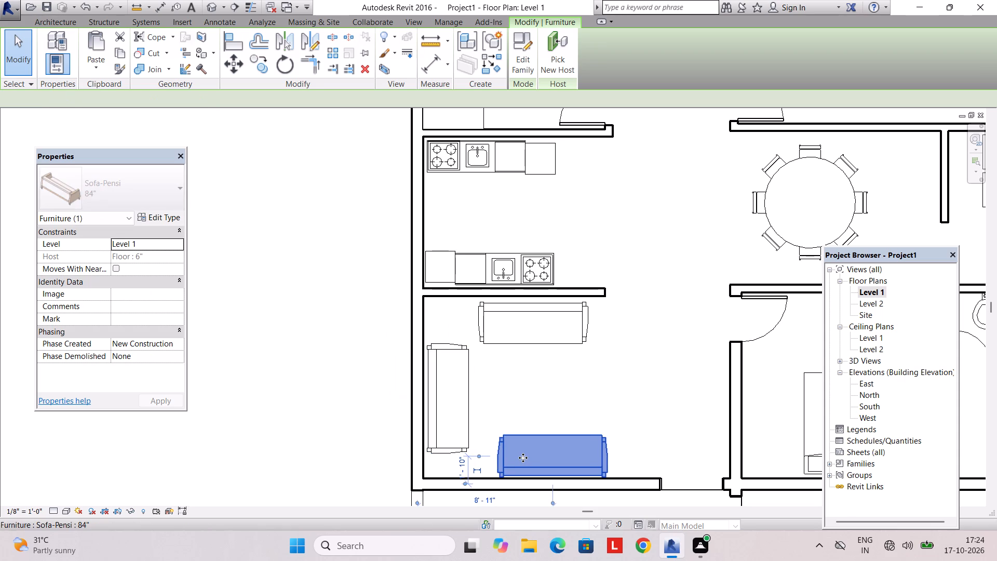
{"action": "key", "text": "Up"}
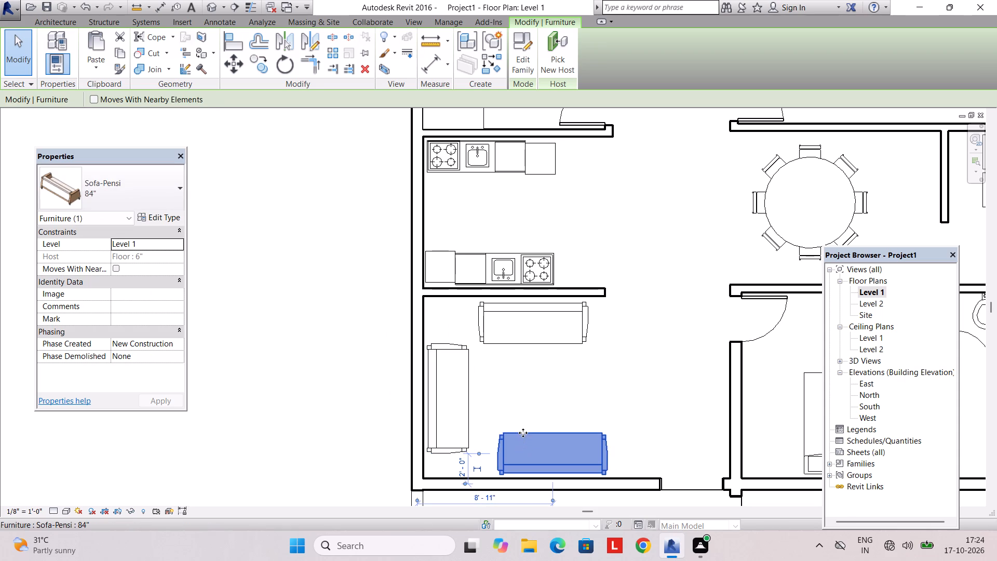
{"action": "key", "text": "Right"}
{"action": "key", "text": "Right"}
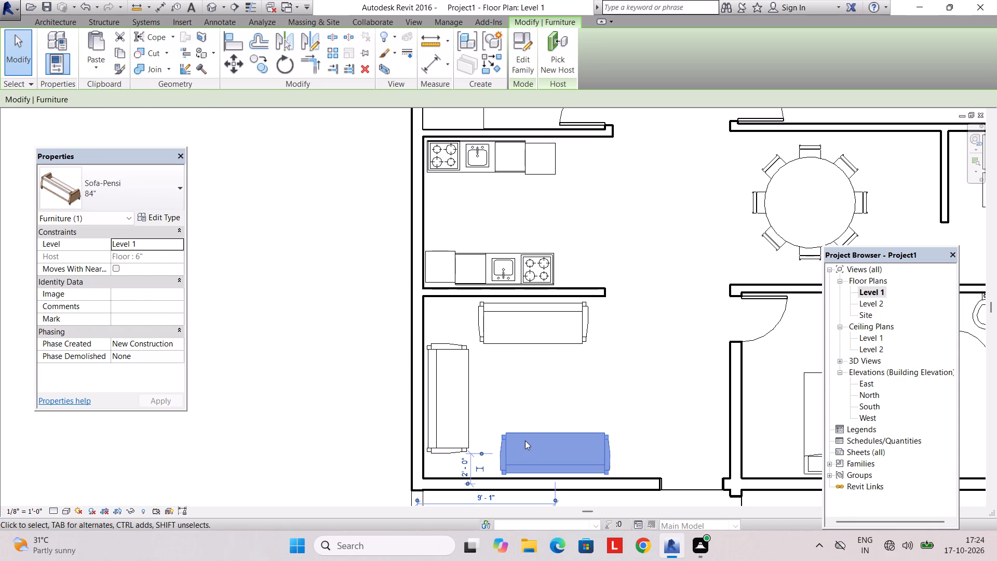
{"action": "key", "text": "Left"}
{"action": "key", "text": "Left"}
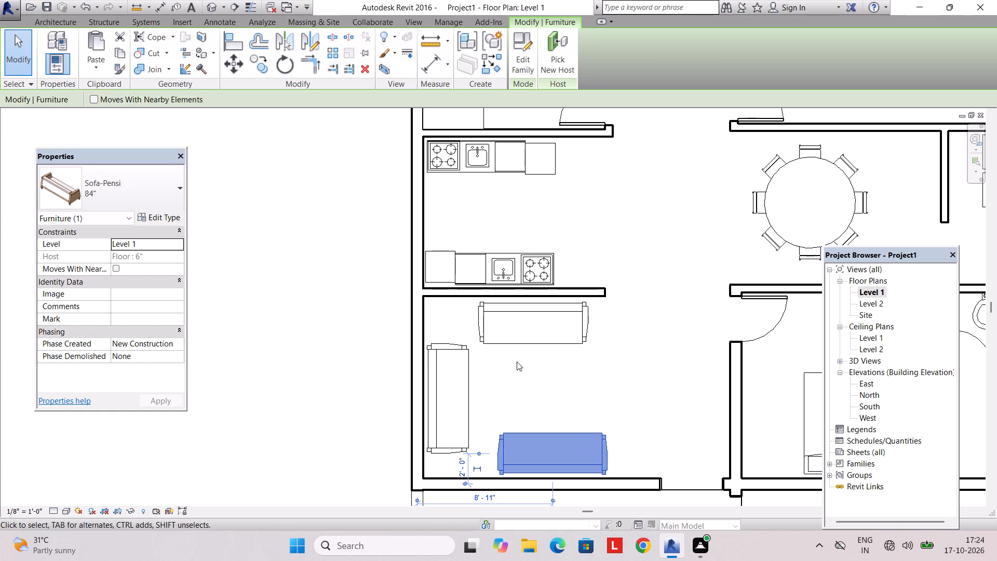
Nudge the north-wall sofa about 6" east so it lines up more closely with the south-wall sofa.
{"action": "left_click", "coordinate": [527, 341]}
{"action": "key", "text": "Right"}
{"action": "key", "text": "Right"}
{"action": "key", "text": "Right"}
{"action": "key", "text": "Right"}
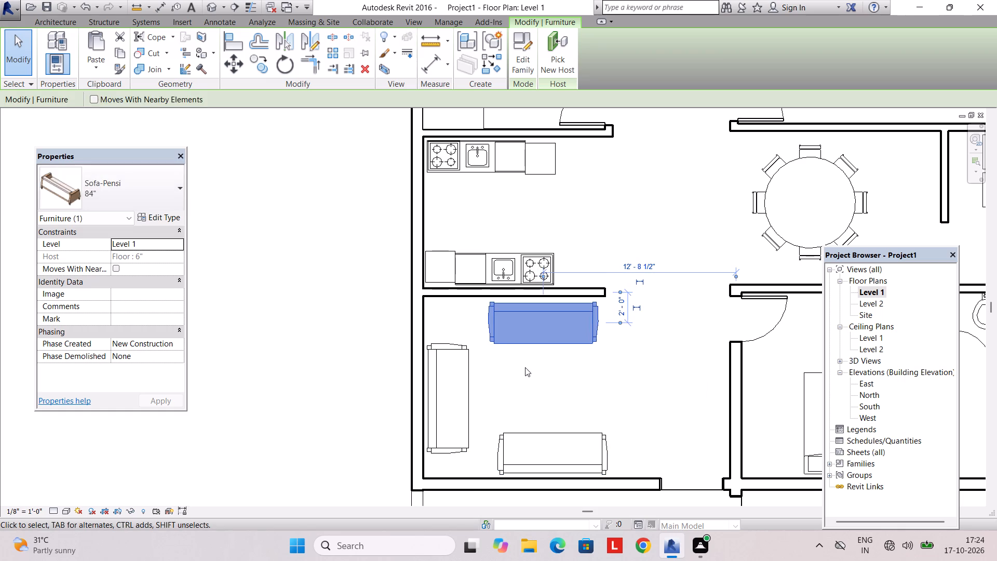
{"action": "key", "text": "Left"}
{"action": "key", "text": "Left"}
{"action": "left_click", "coordinate": [540, 355]}
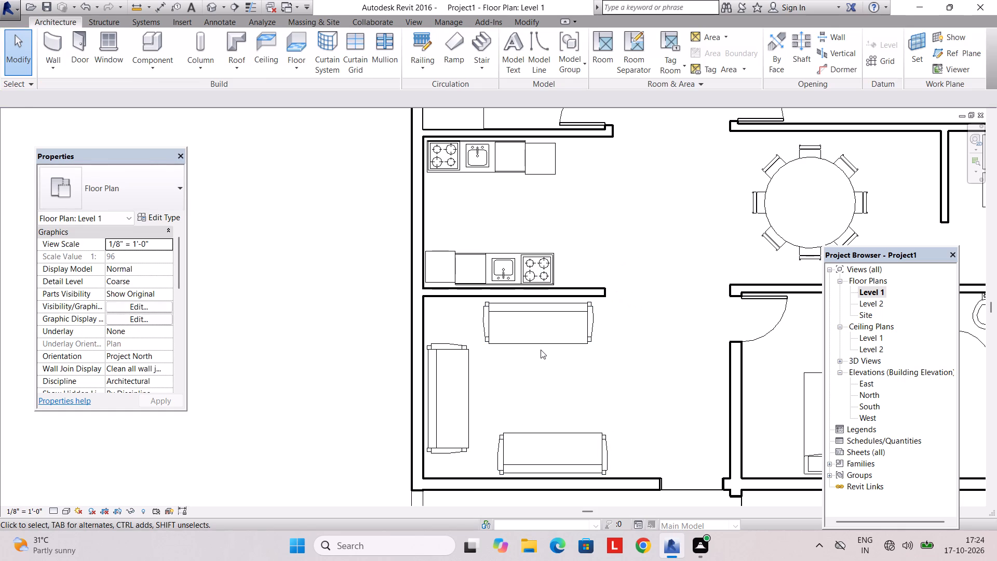
{"action": "left_click", "coordinate": [541, 350]}
{"action": "left_click", "coordinate": [541, 348]}
{"action": "key", "text": "Right"}
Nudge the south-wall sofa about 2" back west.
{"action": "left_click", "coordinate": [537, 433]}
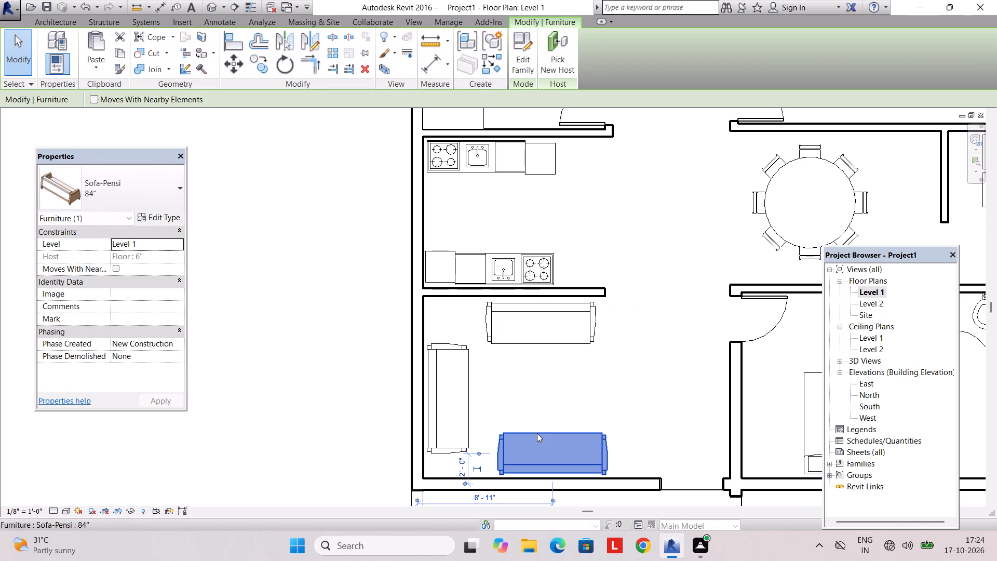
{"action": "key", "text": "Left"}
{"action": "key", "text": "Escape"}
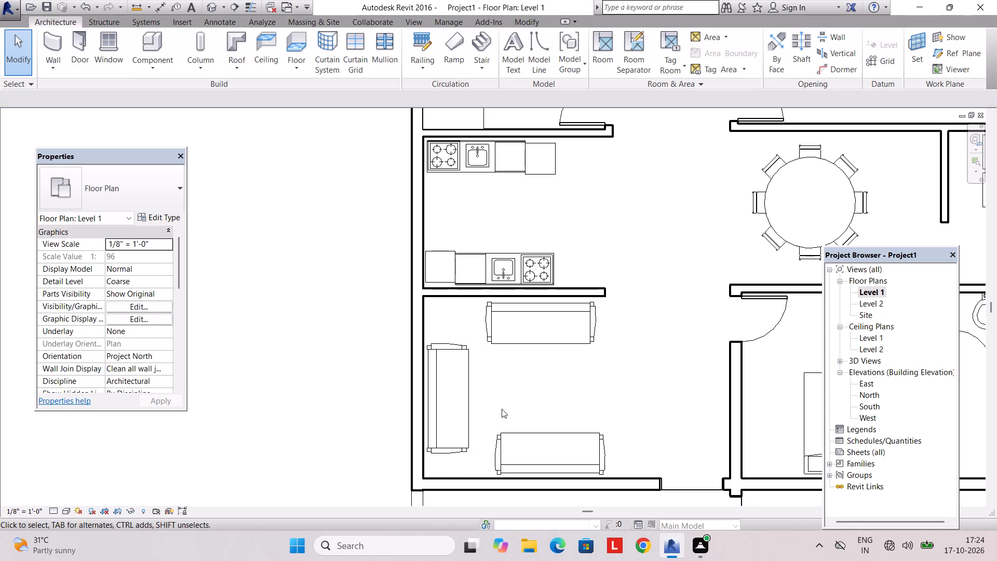
Nudge the west-wall sofa about 4" north to centre it better between the other two sofas.
{"action": "scroll", "coordinate": [468, 382], "scroll_direction": "up", "scroll_amount": 2}
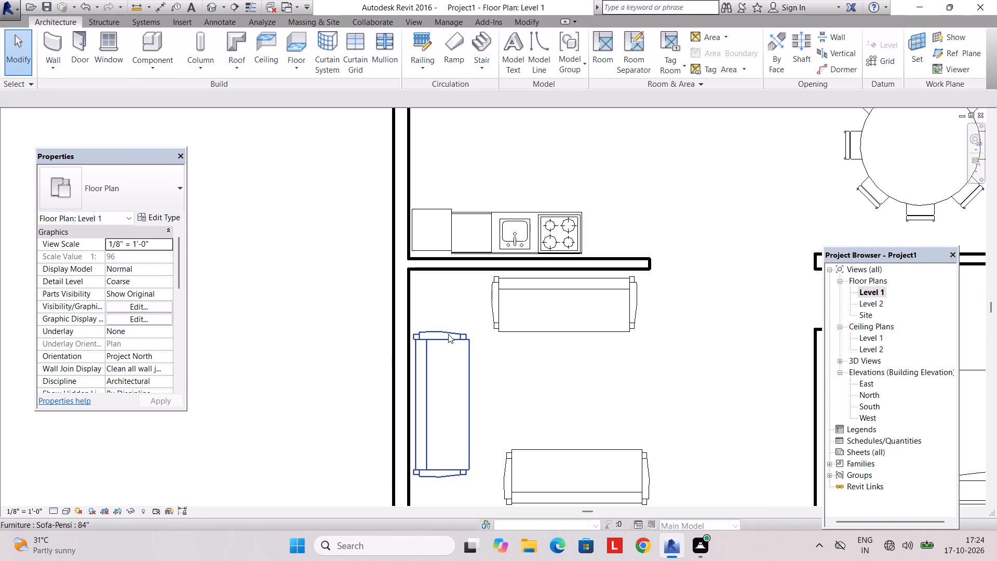
{"action": "left_click", "coordinate": [448, 334]}
{"action": "key", "text": "Up"}
{"action": "key", "text": "Up"}
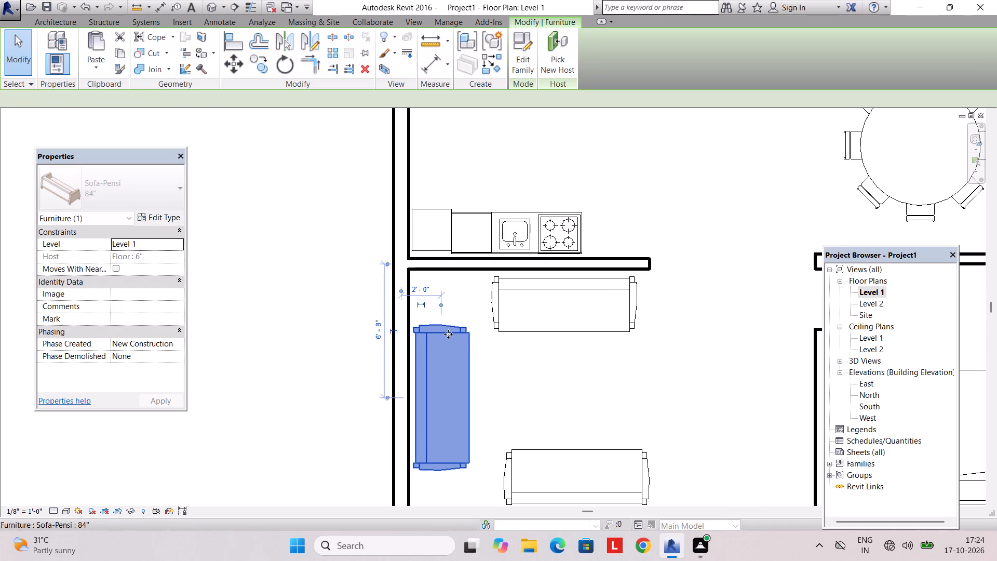
{"action": "key", "text": "Escape"}
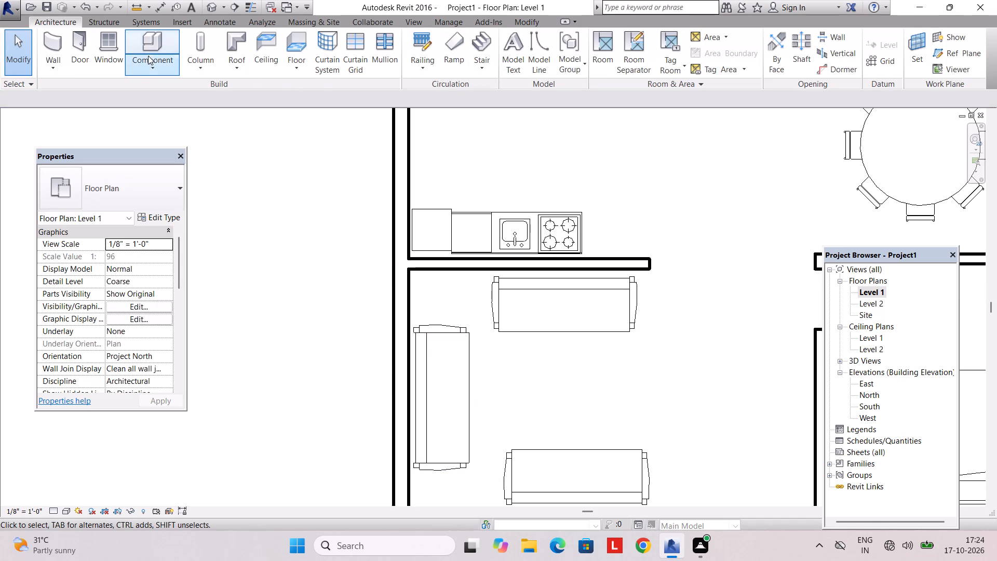
Start placing a component on Level 1, leaving the project unsaved.
{"action": "left_click", "coordinate": [146, 61]}
{"action": "left_click", "coordinate": [157, 87]}
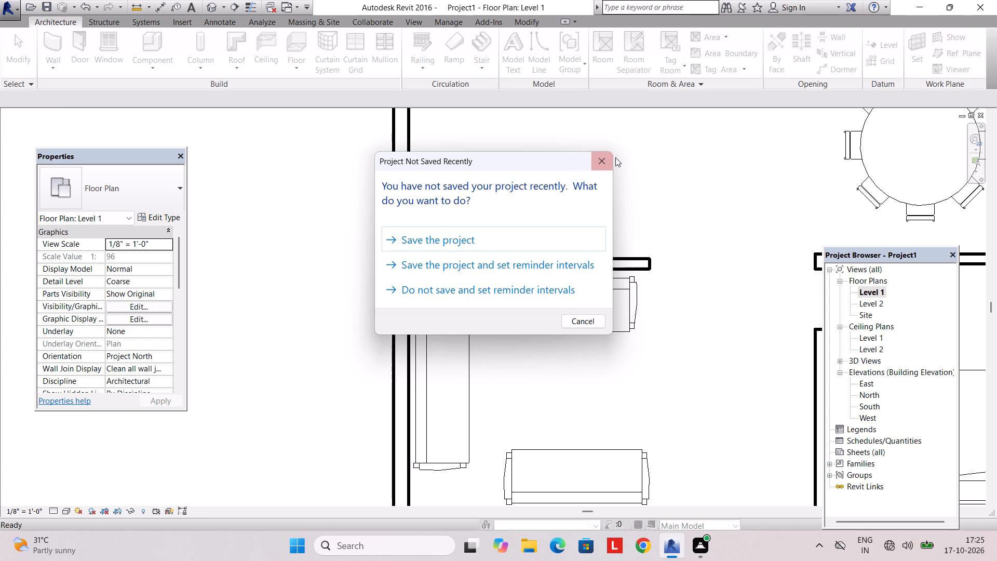
{"action": "left_click", "coordinate": [605, 157]}
{"action": "left_click", "coordinate": [518, 80]}
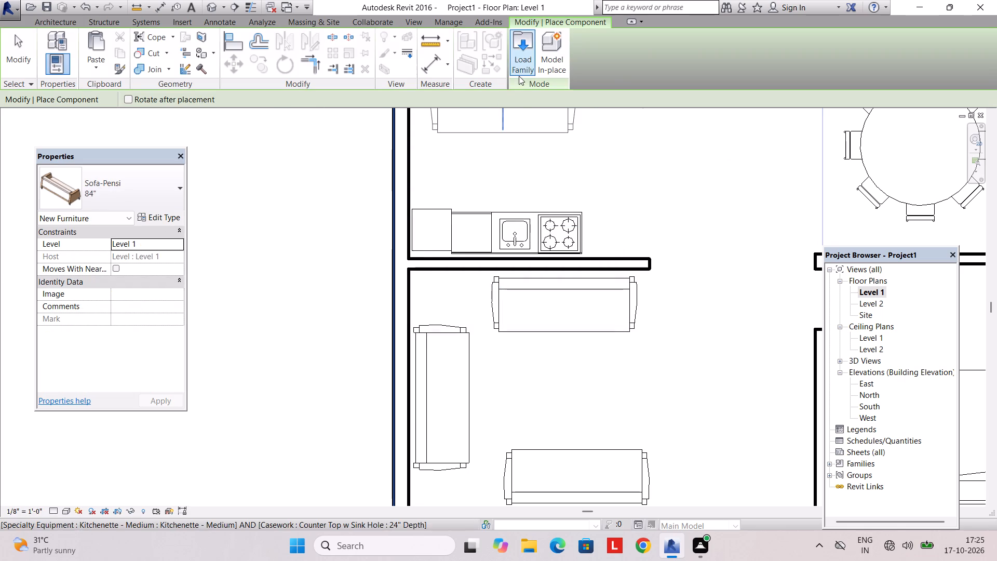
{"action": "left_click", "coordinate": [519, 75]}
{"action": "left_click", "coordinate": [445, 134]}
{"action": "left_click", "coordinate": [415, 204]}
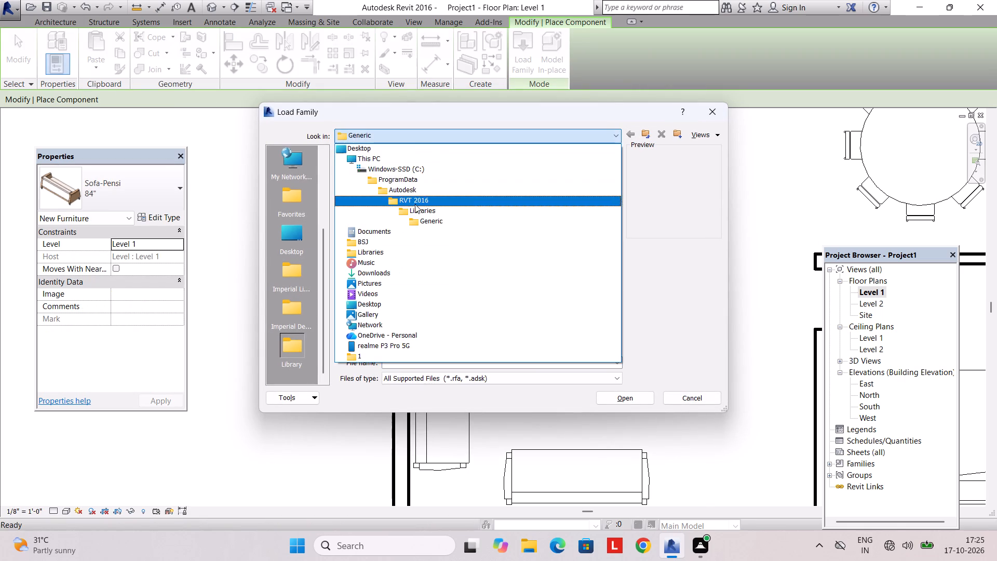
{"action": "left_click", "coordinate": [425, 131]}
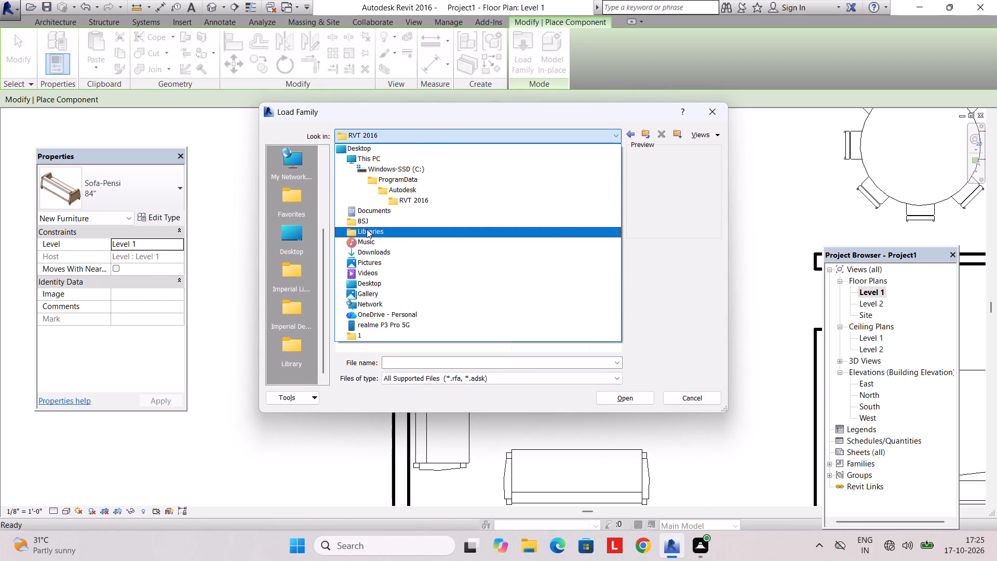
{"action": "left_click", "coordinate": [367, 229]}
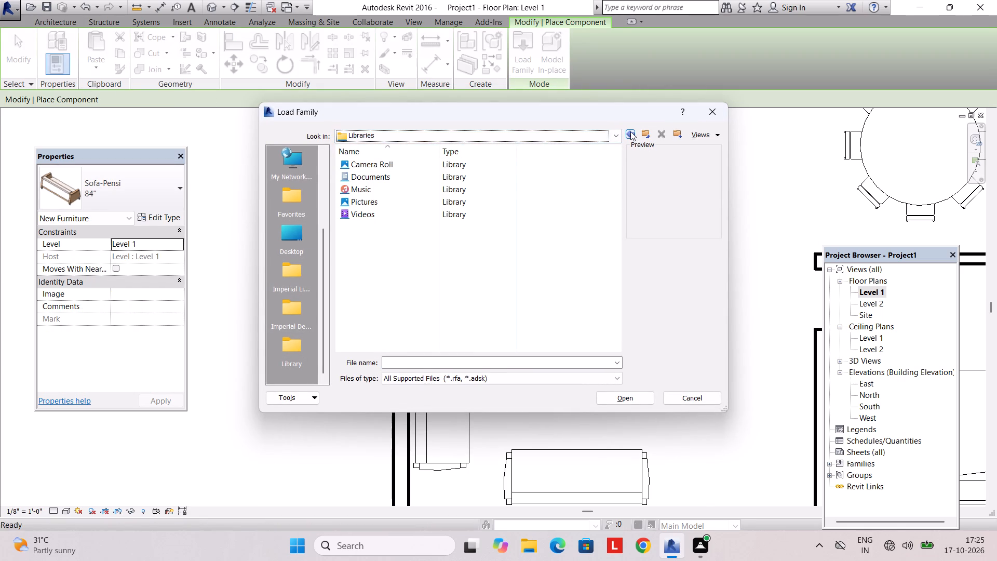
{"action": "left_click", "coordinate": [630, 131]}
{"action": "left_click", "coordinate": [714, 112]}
Browse the US Imperial library's Furniture folder for a family to load and look through its Seating families.
{"action": "left_click", "coordinate": [522, 50]}
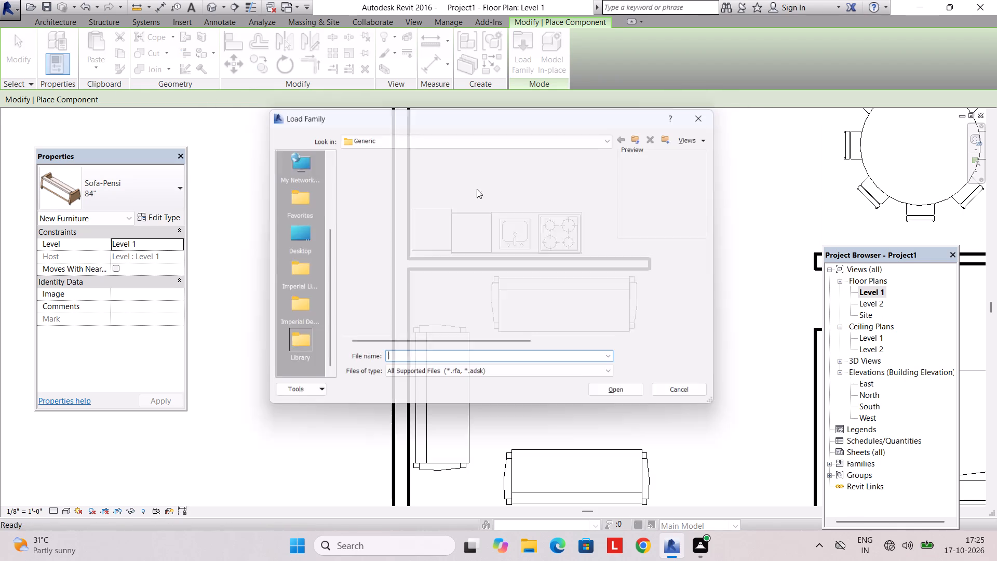
{"action": "left_click", "coordinate": [489, 148]}
{"action": "left_click", "coordinate": [495, 140]}
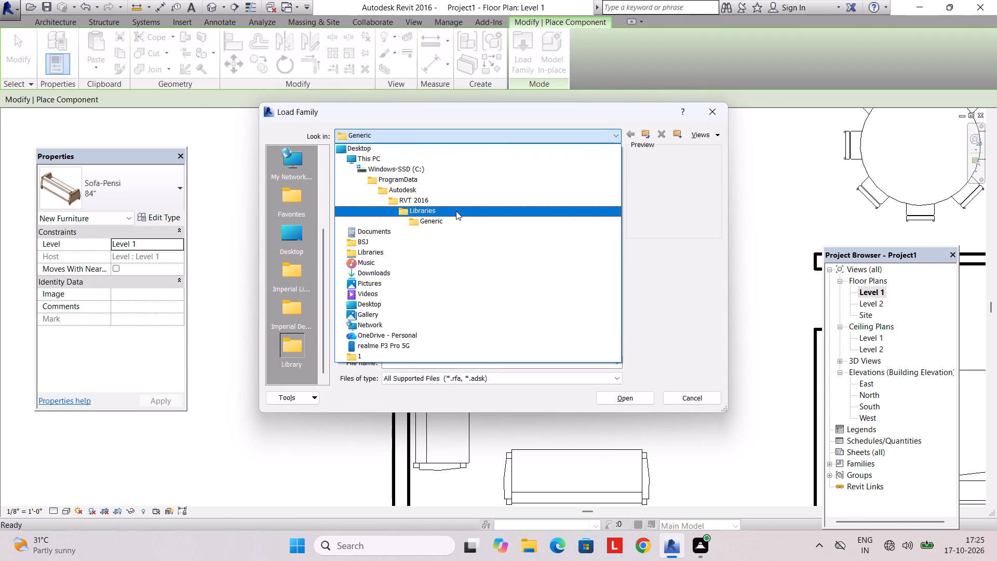
{"action": "left_click", "coordinate": [456, 211]}
{"action": "double_click", "coordinate": [425, 193]}
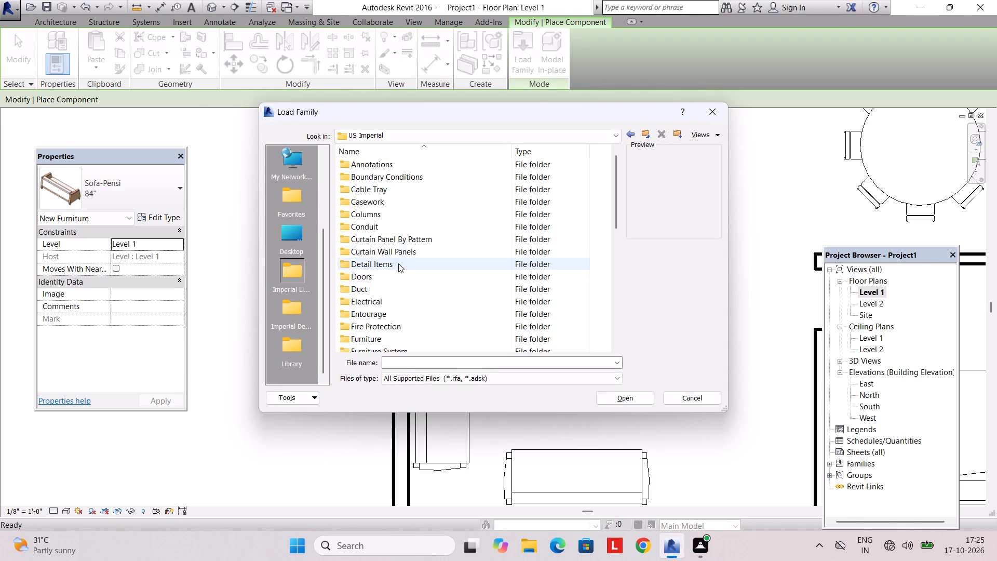
{"action": "scroll", "coordinate": [385, 289], "scroll_direction": "down", "scroll_amount": 1}
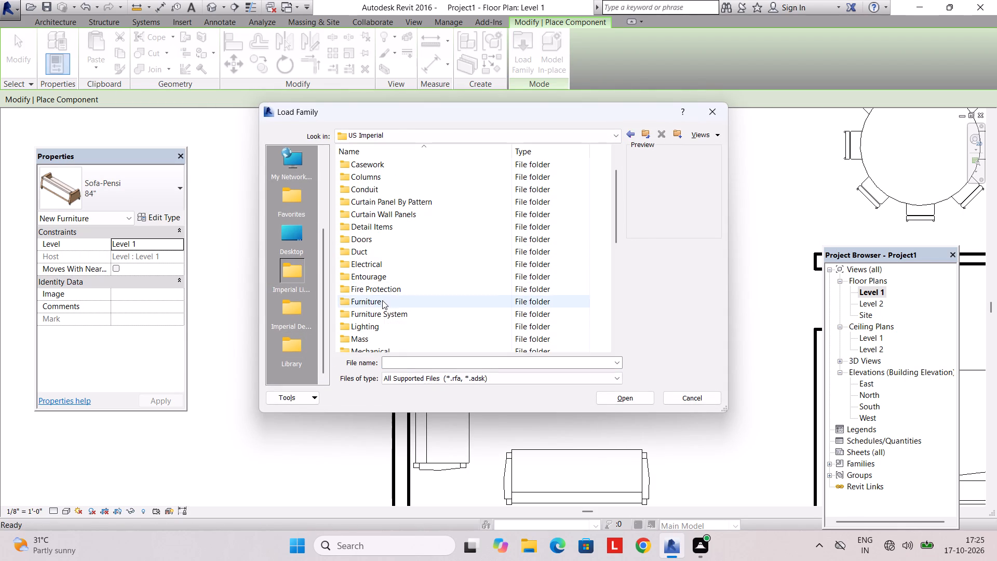
{"action": "double_click", "coordinate": [382, 300]}
{"action": "left_click", "coordinate": [405, 199]}
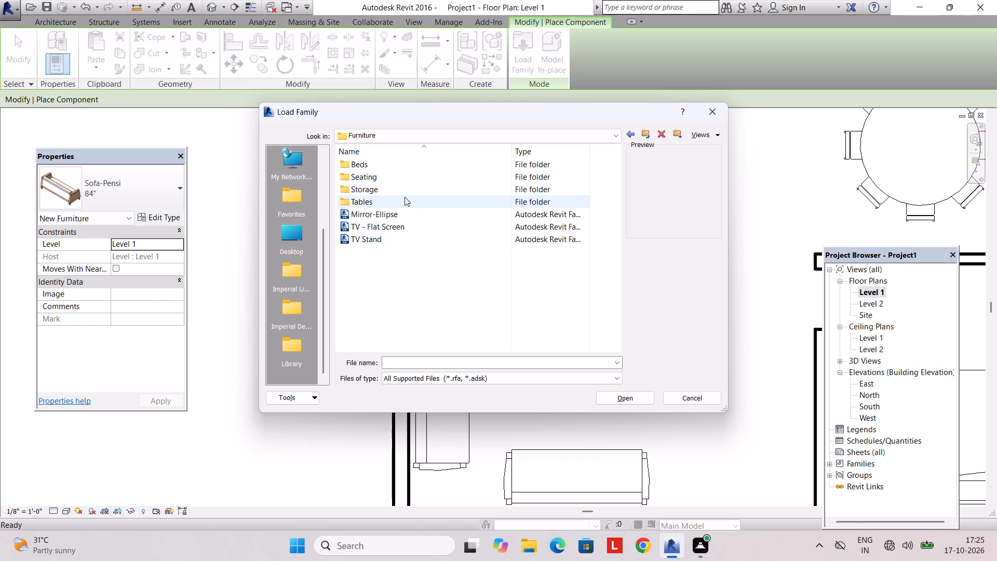
{"action": "left_click", "coordinate": [405, 193]}
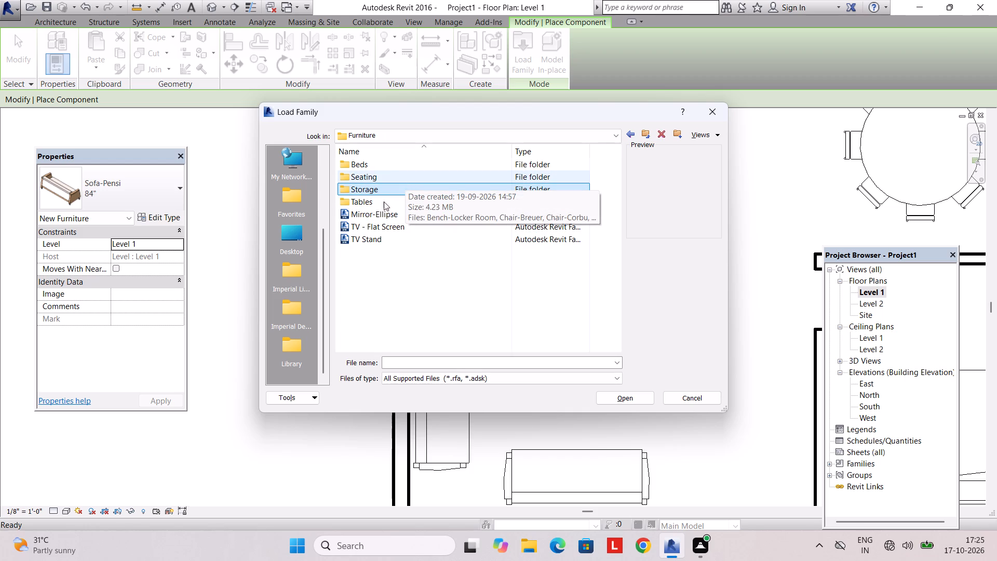
{"action": "left_click", "coordinate": [384, 190]}
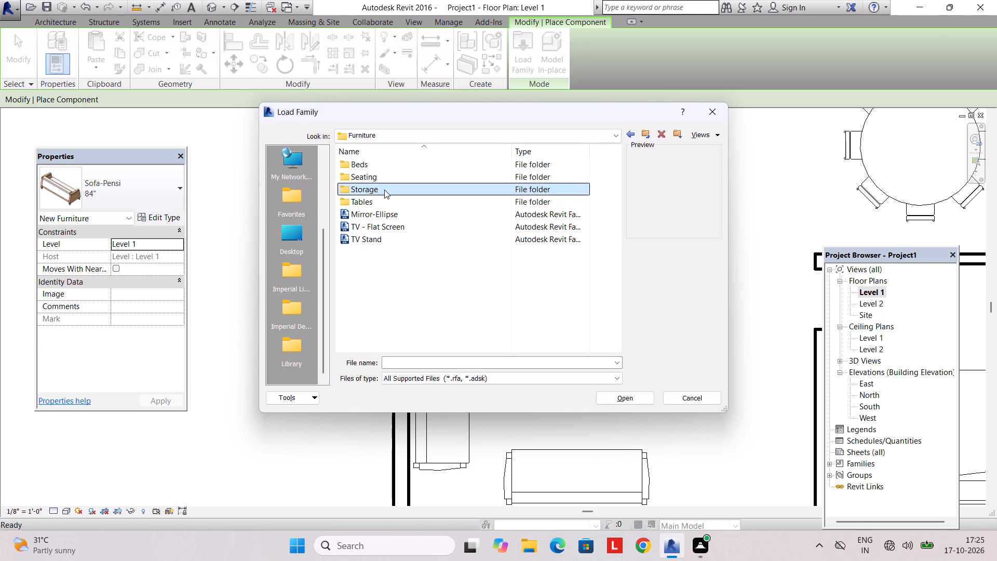
{"action": "double_click", "coordinate": [384, 177]}
{"action": "left_click", "coordinate": [378, 316]}
{"action": "left_click", "coordinate": [383, 295]}
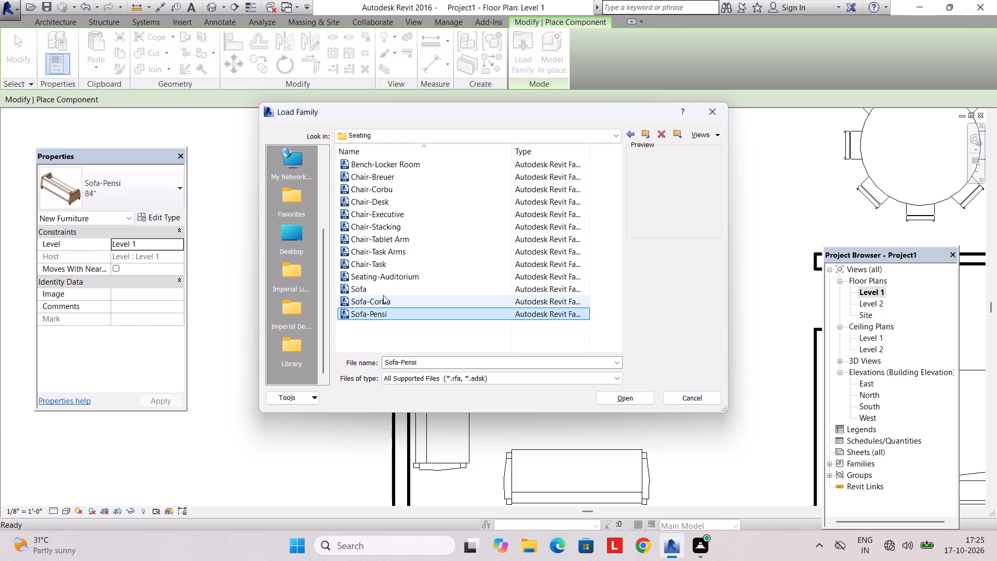
{"action": "left_click", "coordinate": [386, 269]}
{"action": "left_click", "coordinate": [627, 131]}
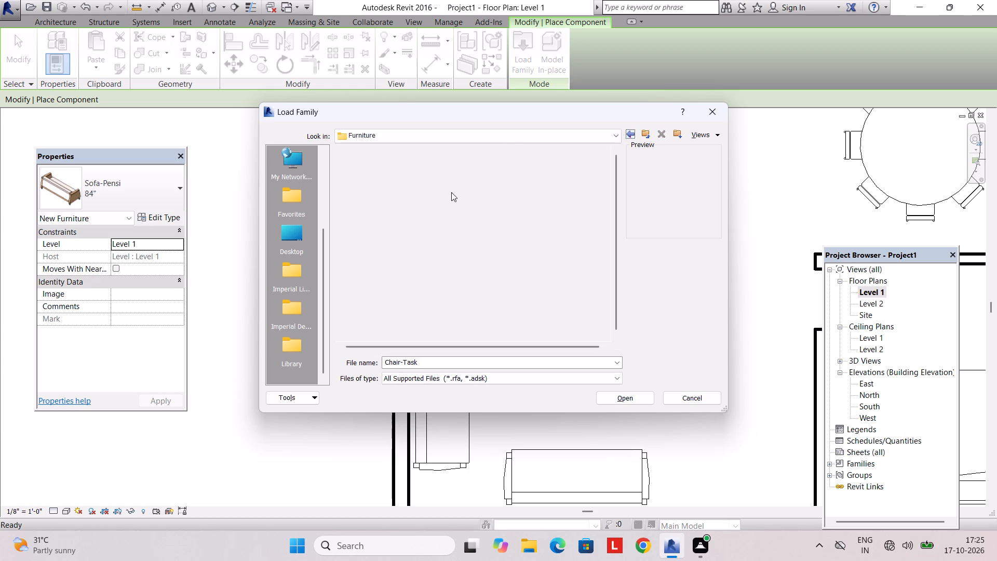
Compare the families in the Furniture library's Tables folder and load Table-Ellipse.
{"action": "double_click", "coordinate": [378, 203]}
{"action": "left_click", "coordinate": [421, 201]}
{"action": "left_click", "coordinate": [406, 244]}
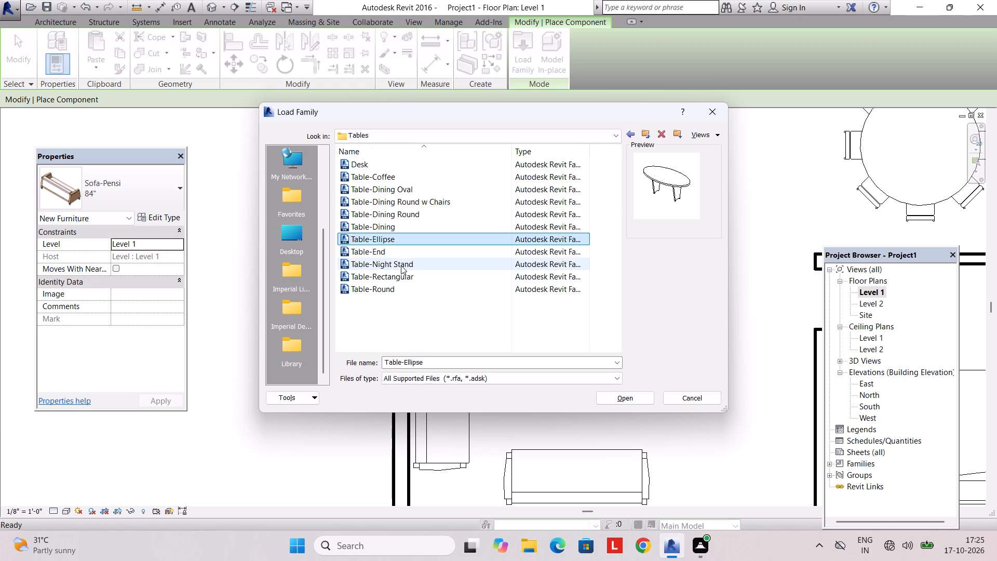
{"action": "left_click", "coordinate": [401, 265]}
{"action": "left_click", "coordinate": [402, 278]}
{"action": "left_click", "coordinate": [401, 269]}
{"action": "left_click", "coordinate": [400, 274]}
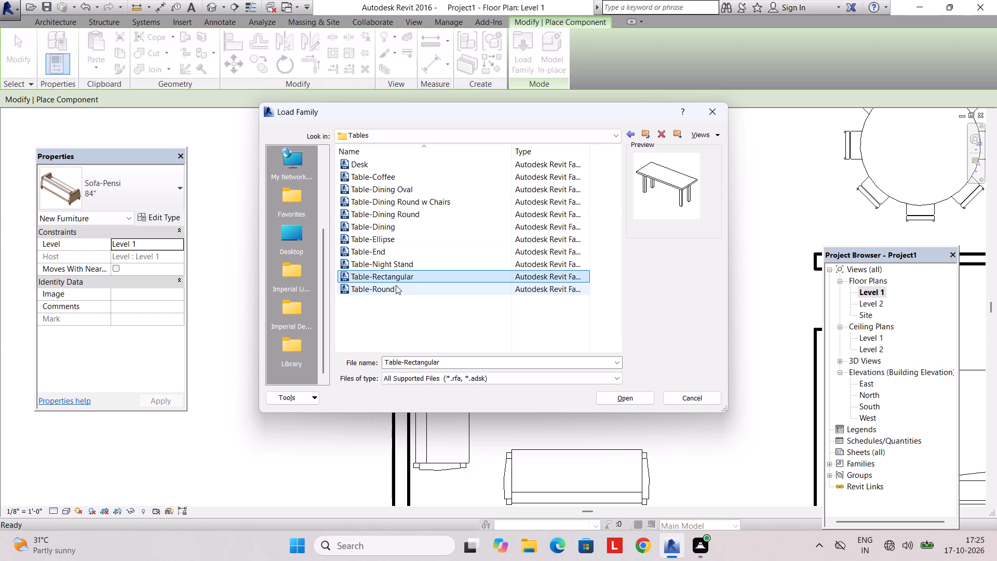
{"action": "left_click", "coordinate": [395, 290]}
{"action": "left_click", "coordinate": [397, 252]}
{"action": "left_click", "coordinate": [396, 229]}
{"action": "left_click", "coordinate": [394, 245]}
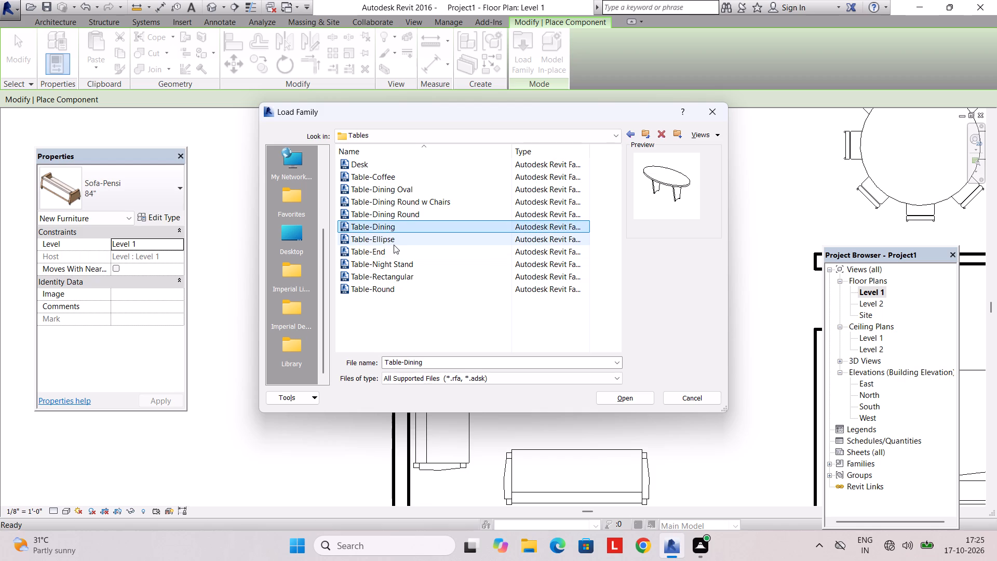
{"action": "left_click", "coordinate": [390, 257]}
{"action": "left_click", "coordinate": [394, 246]}
{"action": "left_click", "coordinate": [395, 241]}
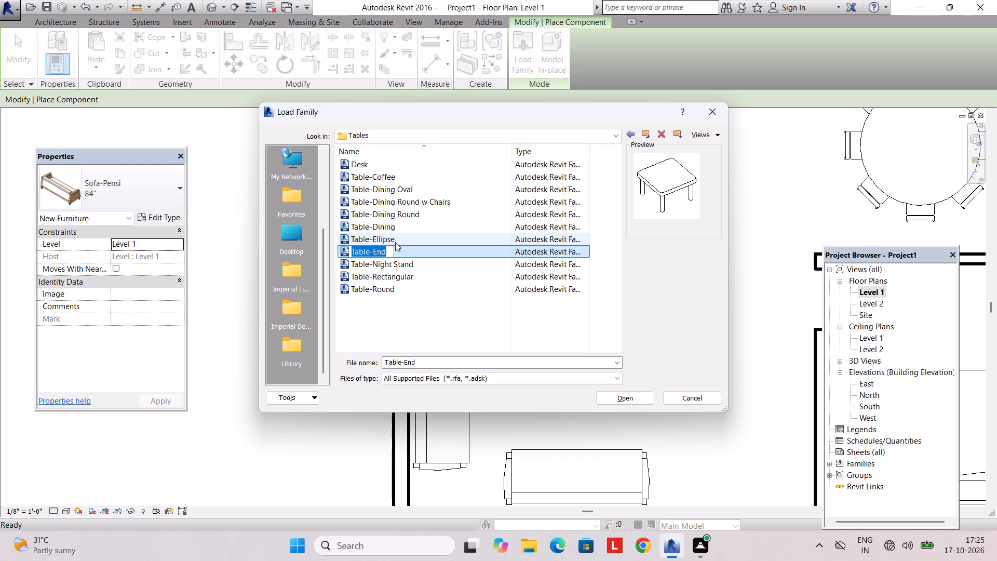
{"action": "left_click", "coordinate": [640, 401]}
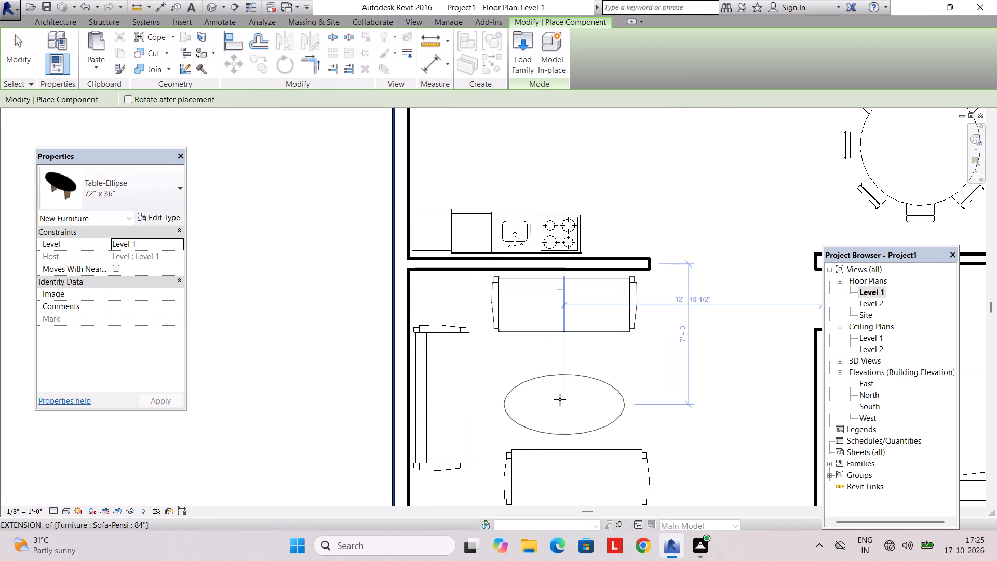
Place a 72" x 36" Table-Ellipse between the living-room sofas, centred on the north-wall sofa with its long side running east-west.
{"action": "key", "text": "space"}
{"action": "key", "text": "space"}
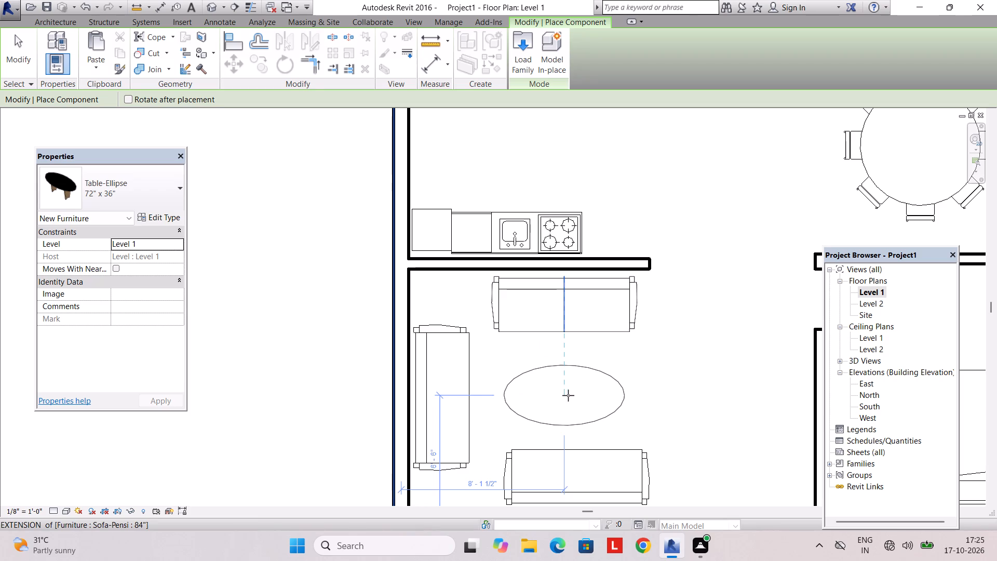
{"action": "left_click", "coordinate": [568, 395]}
{"action": "key", "text": "Escape"}
{"action": "key", "text": "Escape"}
Switch the living-room table to the 60" x 48" type and set that type's length to 3'.
{"action": "left_click", "coordinate": [570, 372]}
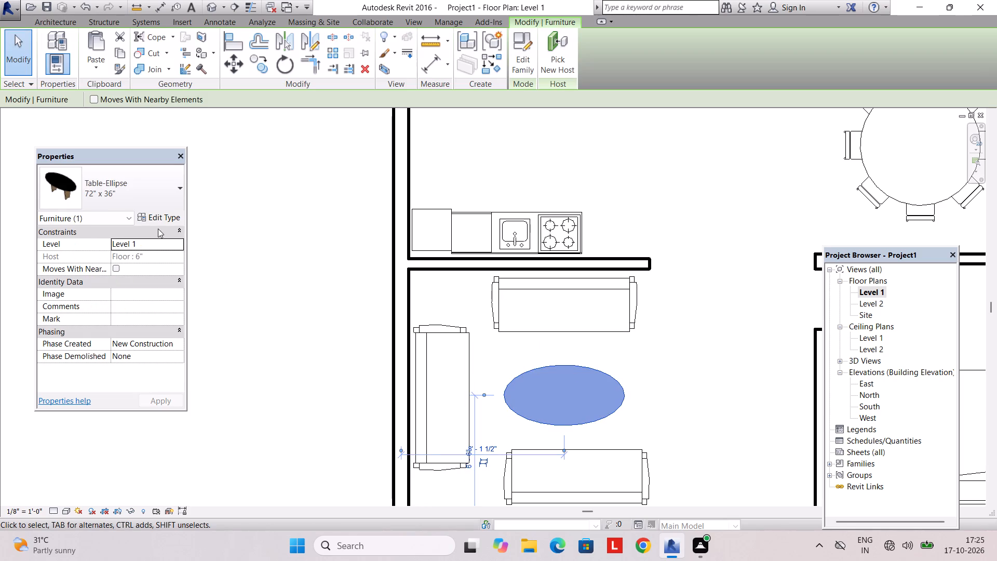
{"action": "left_click", "coordinate": [161, 207]}
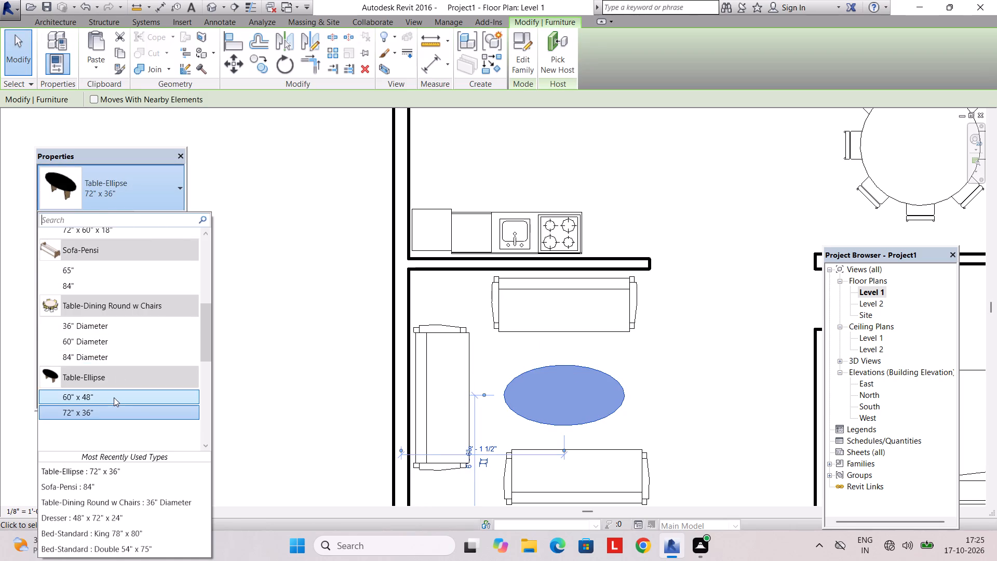
{"action": "left_click", "coordinate": [114, 397]}
{"action": "left_click", "coordinate": [150, 213]}
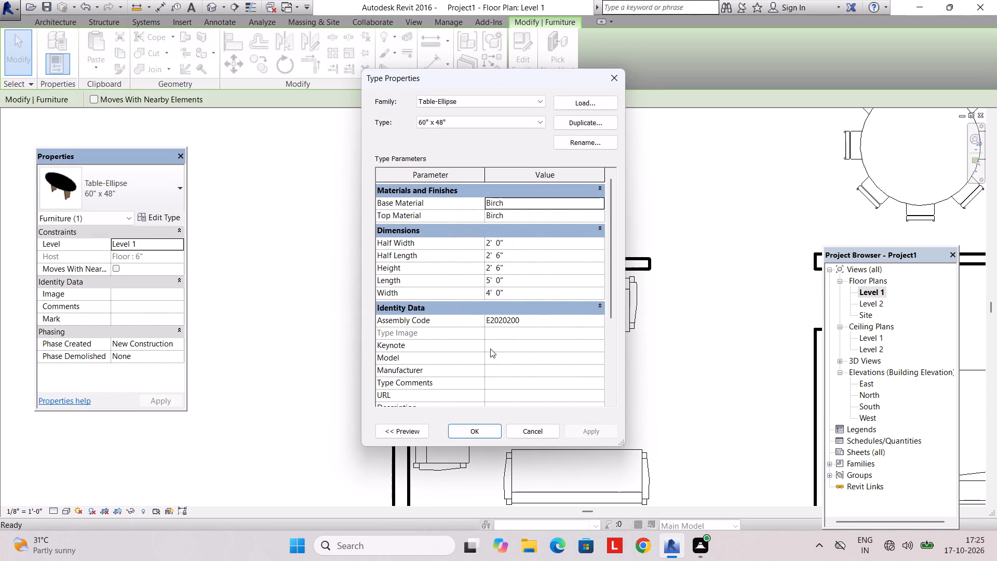
{"action": "left_click", "coordinate": [507, 277]}
{"action": "left_click_drag", "start_coordinate": [507, 277], "coordinate": [453, 278]}
{"action": "type", "text": "3'"}
{"action": "key", "text": "Return"}
{"action": "key", "text": "Return"}
{"action": "key", "text": "Escape"}
{"action": "key", "text": "Escape"}
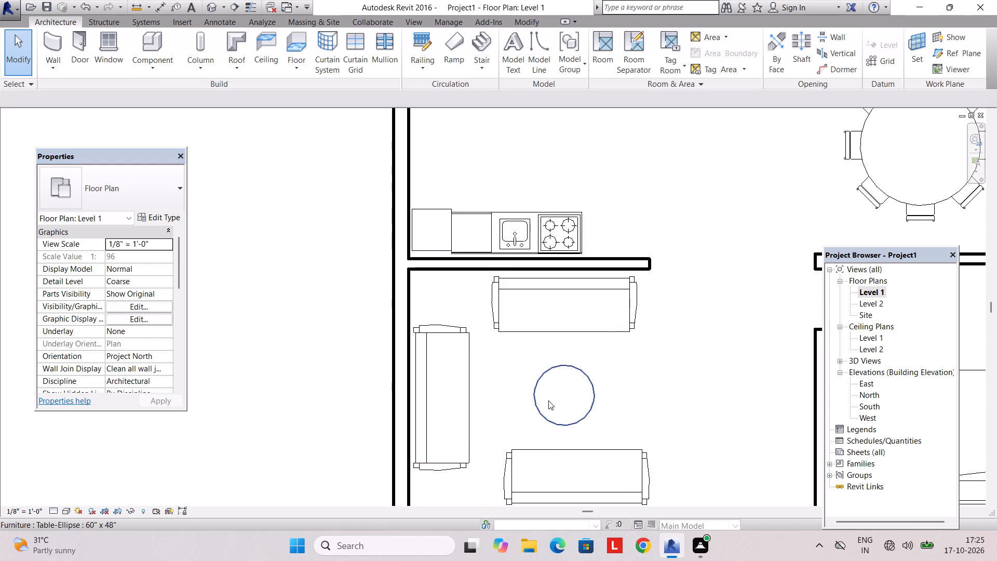
Nudge the living-room table about 3" west.
{"action": "scroll", "coordinate": [548, 400], "scroll_direction": "up", "scroll_amount": 2}
{"action": "left_click", "coordinate": [538, 357]}
{"action": "left_click", "coordinate": [541, 363]}
{"action": "key", "text": "Left"}
{"action": "key", "text": "Left"}
{"action": "key", "text": "Left"}
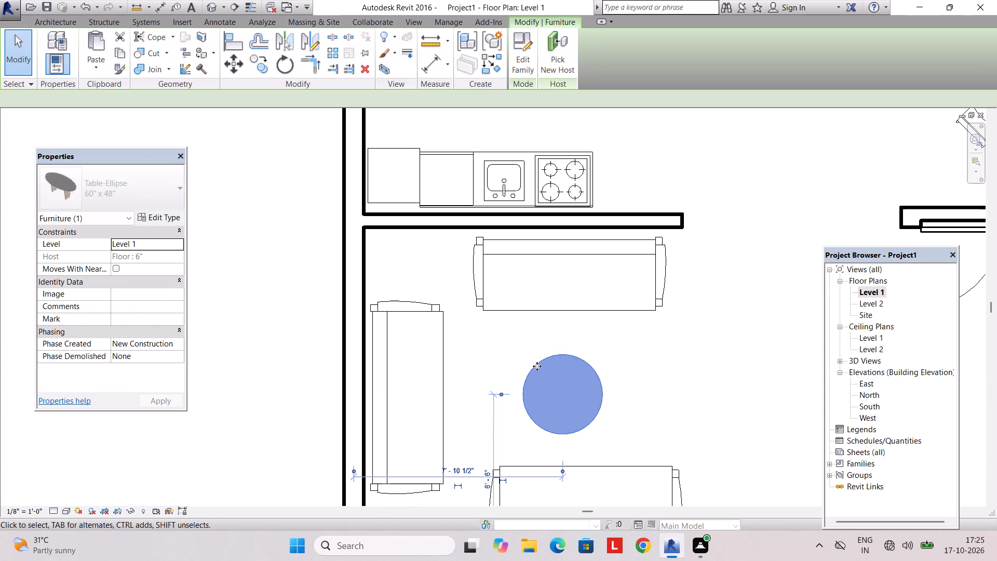
{"action": "key", "text": "Escape"}
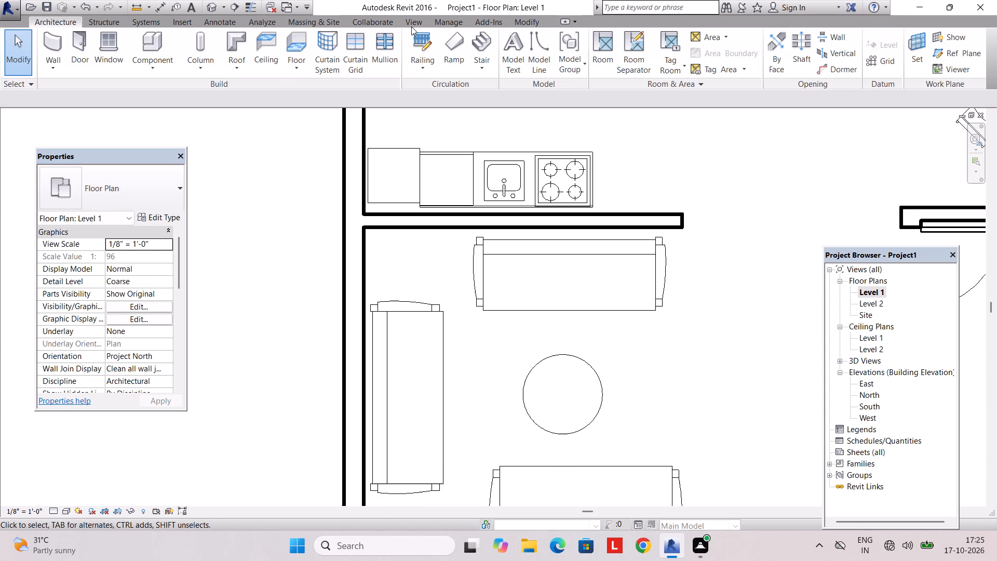
Rotate the living-room table 90° in the 3D view.
{"action": "left_click", "coordinate": [411, 25]}
{"action": "left_click", "coordinate": [372, 45]}
{"action": "middle_click_drag", "start_coordinate": [358, 330], "coordinate": [369, 380], "text": "shift"}
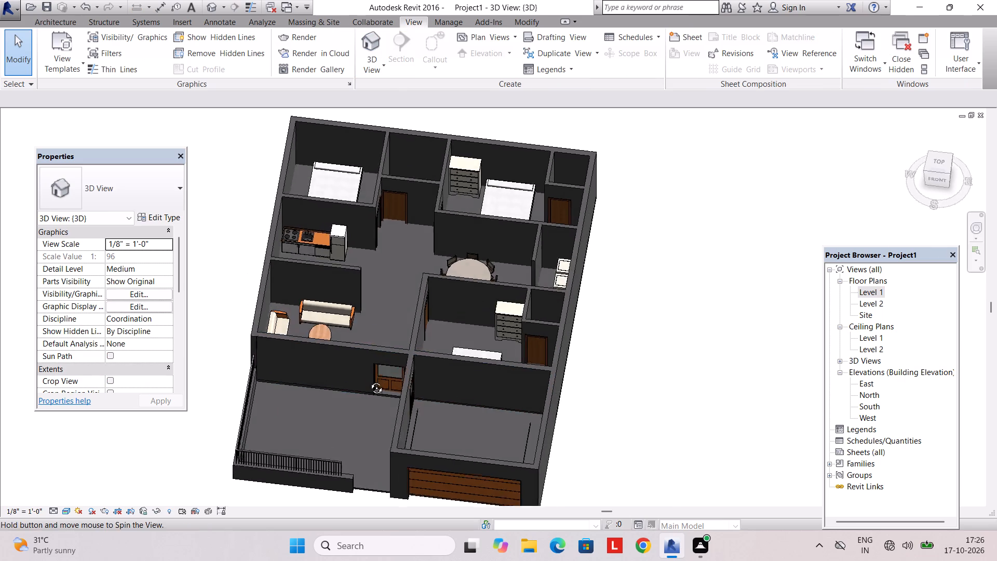
{"action": "middle_click_drag", "start_coordinate": [369, 380], "coordinate": [372, 416], "text": "shift"}
{"action": "scroll", "coordinate": [337, 348], "scroll_direction": "up", "scroll_amount": 2}
{"action": "middle_click_drag", "start_coordinate": [359, 354], "coordinate": [214, 318], "text": "shift"}
{"action": "middle_click_drag", "start_coordinate": [245, 253], "coordinate": [363, 424]}
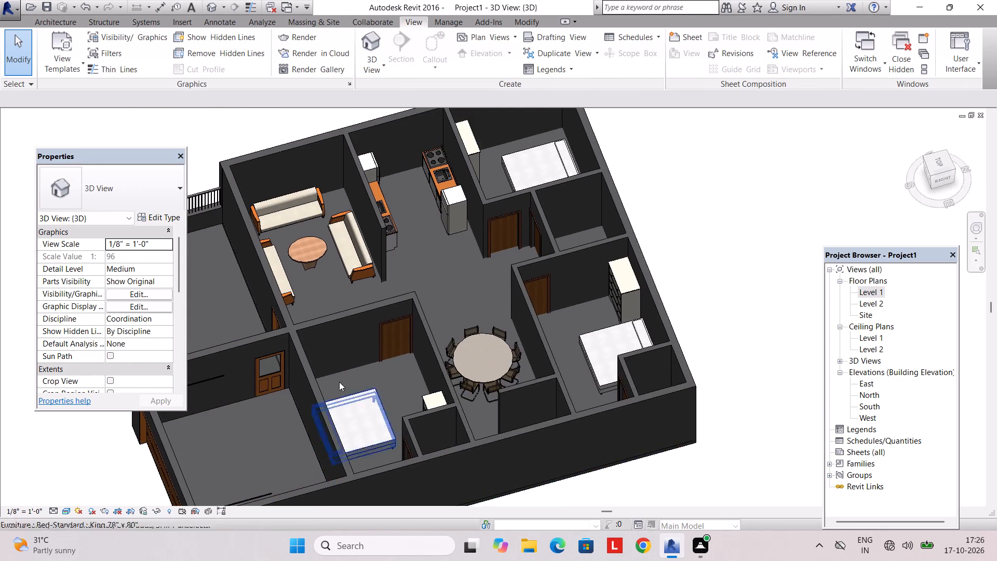
{"action": "scroll", "coordinate": [333, 290], "scroll_direction": "up", "scroll_amount": 2}
{"action": "middle_click_drag", "start_coordinate": [324, 292], "coordinate": [322, 335], "text": "shift"}
{"action": "left_click", "coordinate": [300, 235]}
{"action": "left_click", "coordinate": [302, 244]}
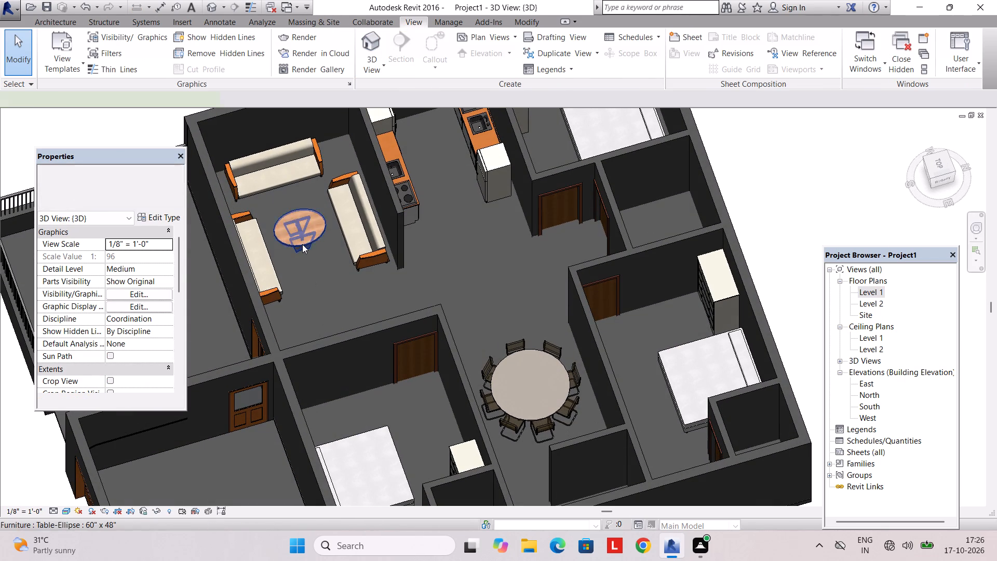
{"action": "key", "text": "space"}
{"action": "key", "text": "Escape"}
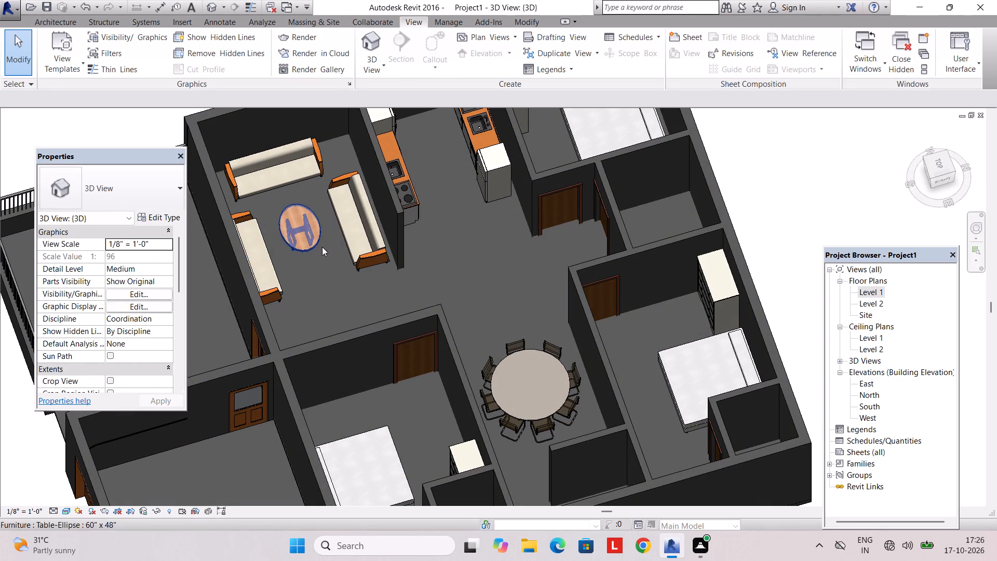
Inspect the living-room furniture and the whole house layout from several angles in 3D.
{"action": "middle_click_drag", "start_coordinate": [362, 312], "coordinate": [293, 338], "text": "shift"}
{"action": "middle_click_drag", "start_coordinate": [329, 207], "coordinate": [290, 433]}
{"action": "middle_click_drag", "start_coordinate": [317, 355], "coordinate": [317, 383]}
{"action": "scroll", "coordinate": [336, 313], "scroll_direction": "up", "scroll_amount": 3}
{"action": "scroll", "coordinate": [411, 368], "scroll_direction": "down", "scroll_amount": 2}
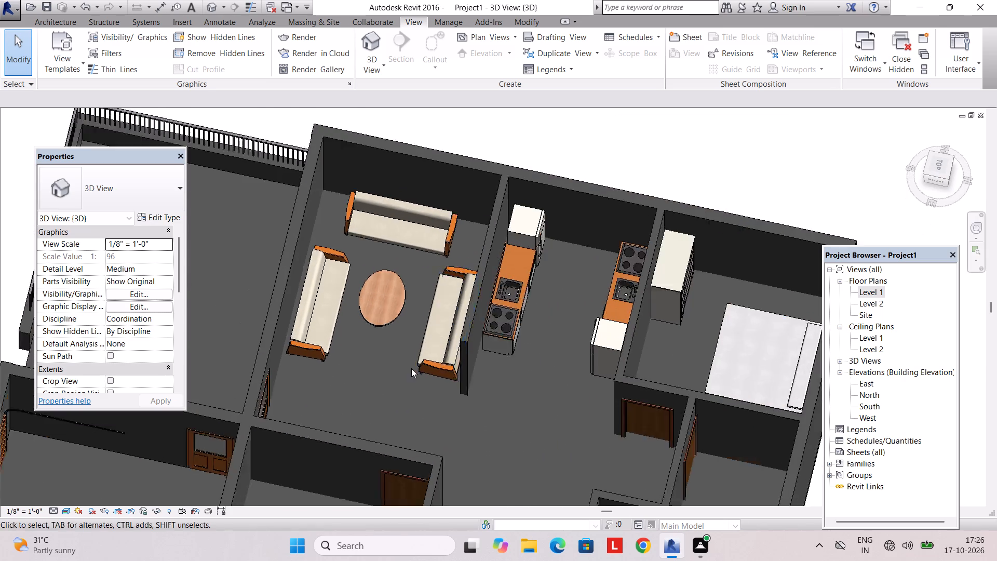
{"action": "scroll", "coordinate": [411, 368], "scroll_direction": "down", "scroll_amount": 5}
{"action": "middle_click_drag", "start_coordinate": [416, 392], "coordinate": [467, 359]}
{"action": "middle_click_drag", "start_coordinate": [467, 403], "coordinate": [457, 299]}
{"action": "middle_click_drag", "start_coordinate": [424, 362], "coordinate": [552, 326], "text": "shift"}
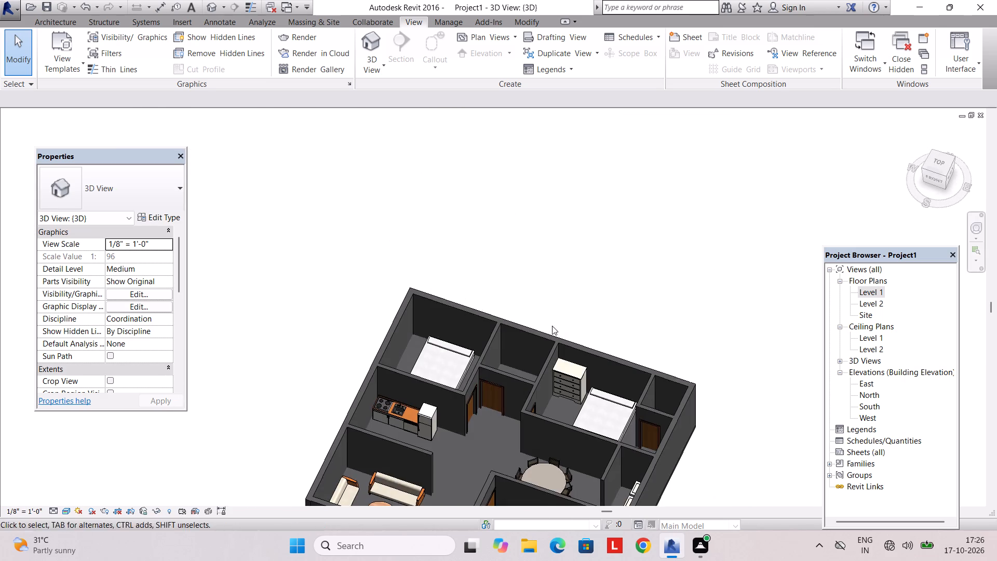
{"action": "middle_click_drag", "start_coordinate": [542, 345], "coordinate": [483, 170]}
{"action": "middle_click_drag", "start_coordinate": [470, 215], "coordinate": [558, 175], "text": "shift"}
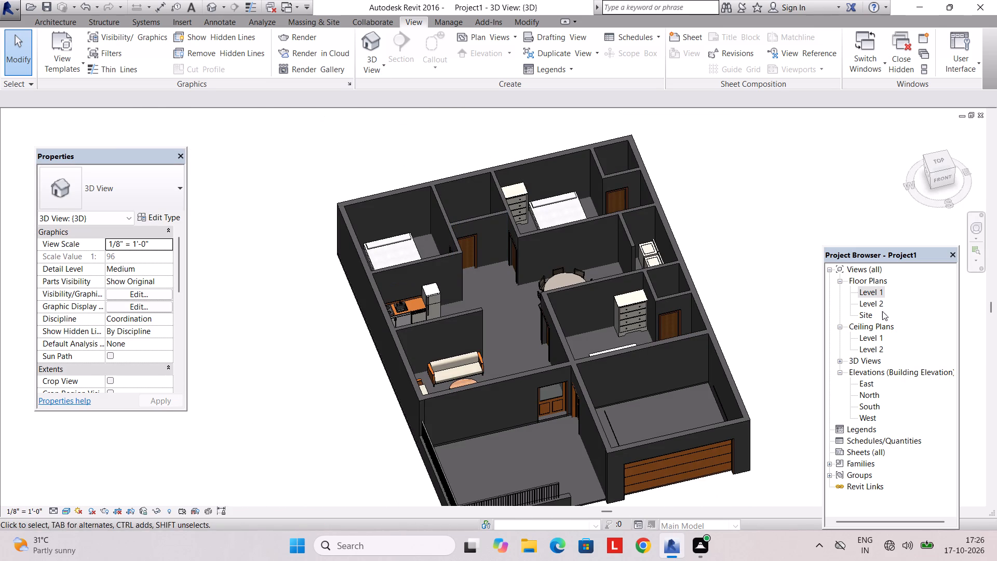
Examine the Level 1 floor plan from the living room and garage up to the kitchen and dining areas.
{"action": "double_click", "coordinate": [872, 287]}
{"action": "scroll", "coordinate": [474, 381], "scroll_direction": "down", "scroll_amount": 3}
{"action": "middle_click_drag", "start_coordinate": [474, 382], "coordinate": [465, 294]}
{"action": "scroll", "coordinate": [474, 329], "scroll_direction": "down", "scroll_amount": 2}
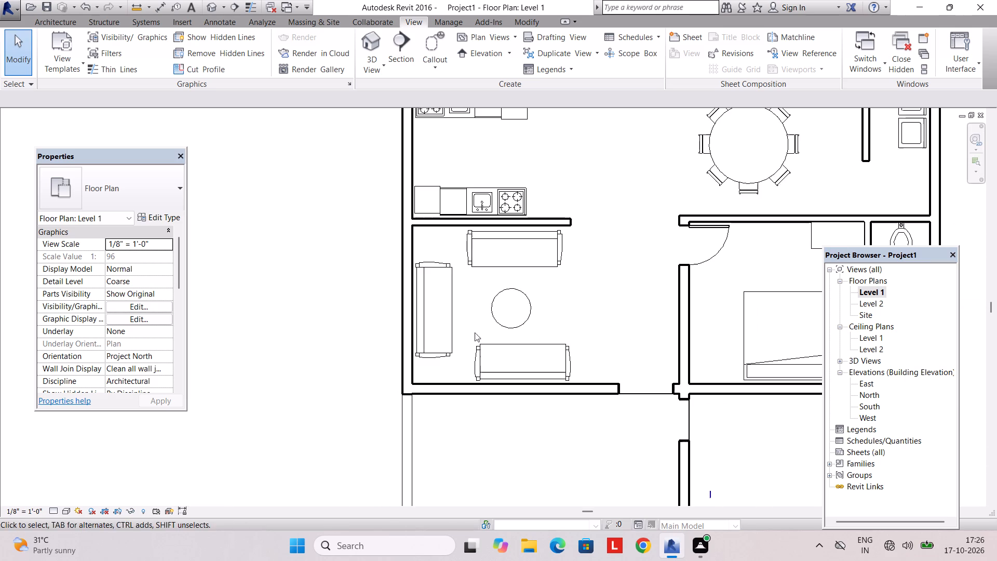
{"action": "middle_click_drag", "start_coordinate": [479, 390], "coordinate": [453, 325]}
{"action": "scroll", "coordinate": [481, 421], "scroll_direction": "down", "scroll_amount": 2}
{"action": "middle_click_drag", "start_coordinate": [484, 440], "coordinate": [441, 309]}
{"action": "middle_click_drag", "start_coordinate": [442, 362], "coordinate": [433, 328]}
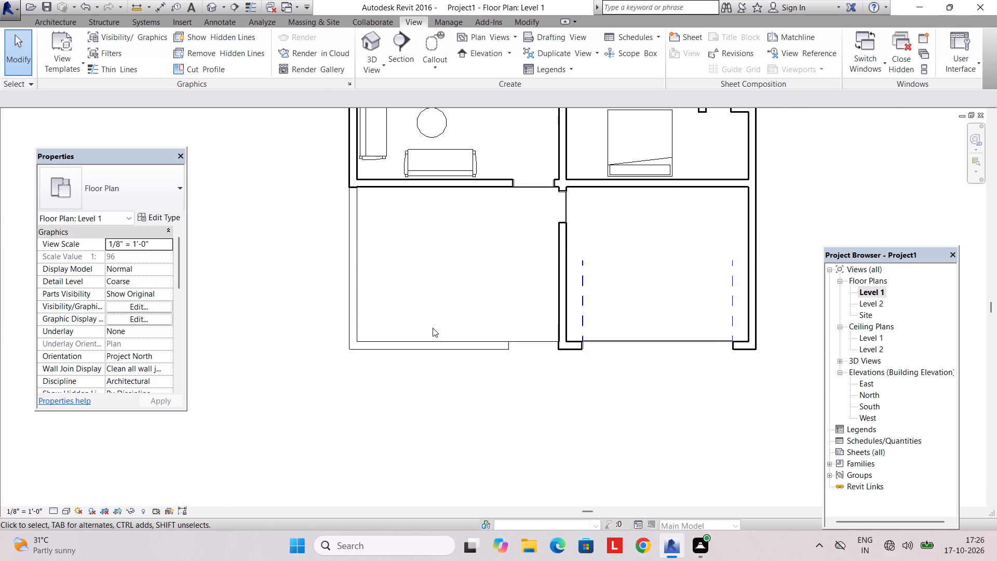
{"action": "middle_click_drag", "start_coordinate": [434, 292], "coordinate": [432, 388]}
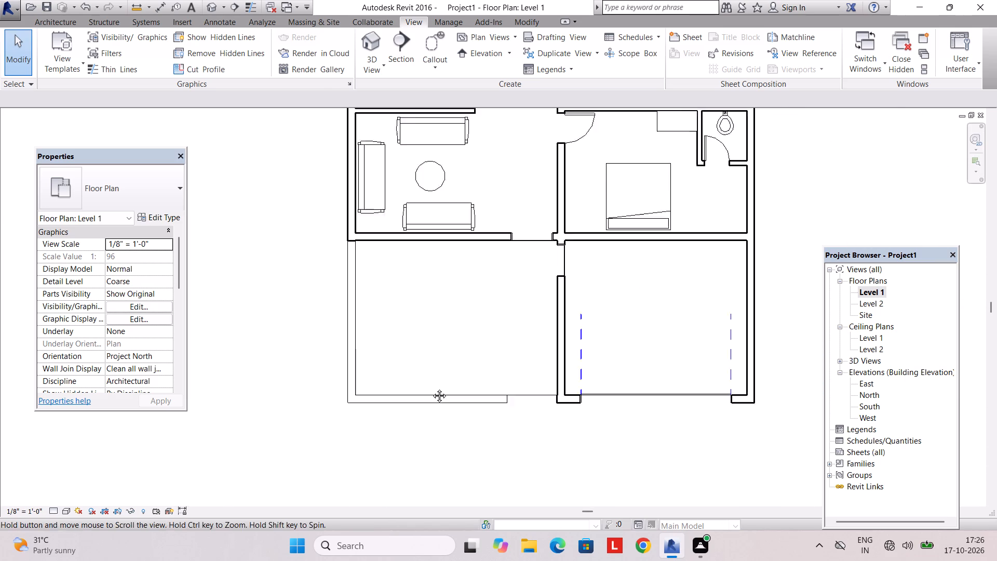
{"action": "middle_click_drag", "start_coordinate": [432, 388], "coordinate": [429, 405]}
{"action": "middle_click_drag", "start_coordinate": [435, 343], "coordinate": [431, 417]}
{"action": "middle_click_drag", "start_coordinate": [673, 300], "coordinate": [673, 341]}
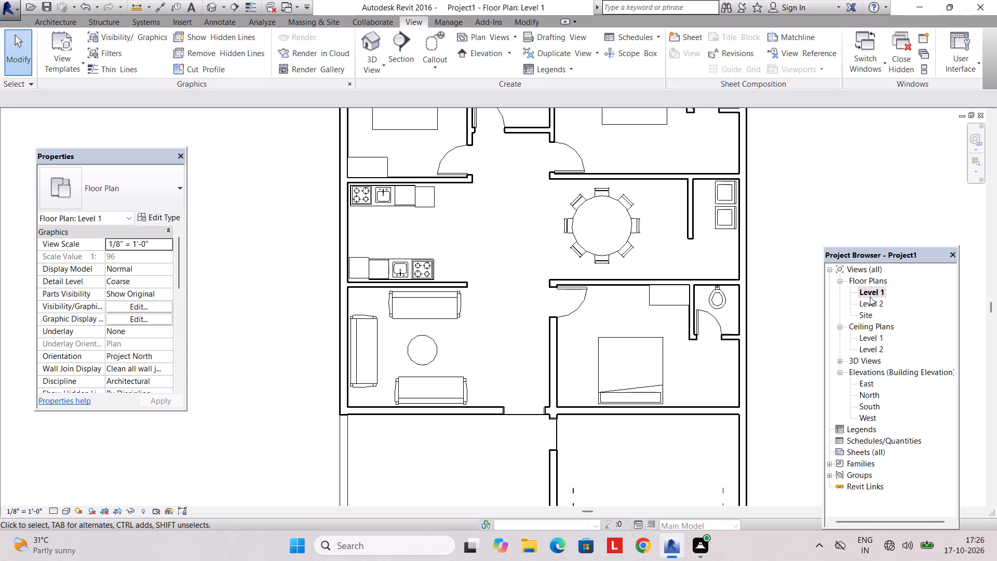
Place automatic 2' x 4' ACT System ceilings over the living-kitchen-dining area, the three bedrooms and the garage on Level 1.
{"action": "left_click", "coordinate": [48, 22]}
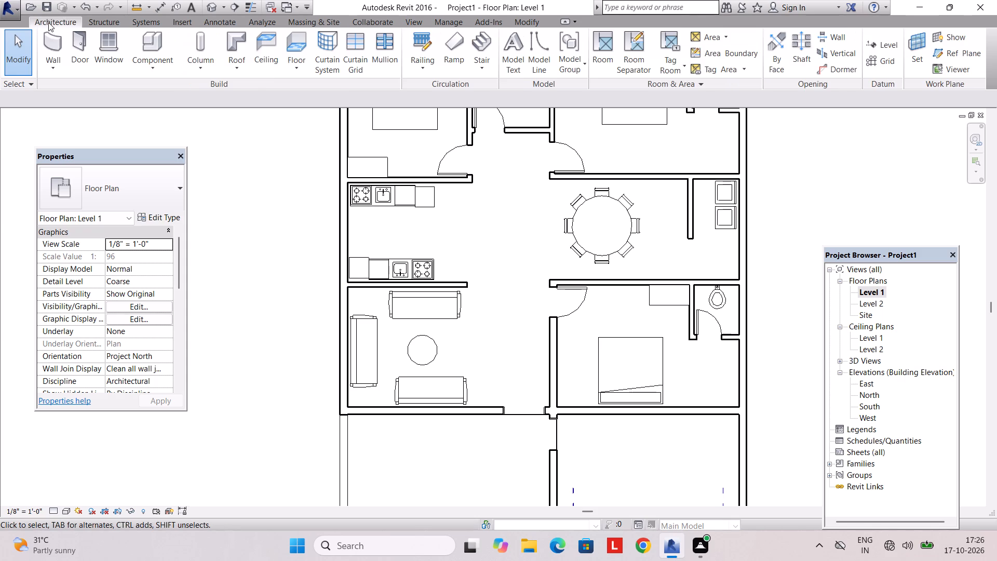
{"action": "left_click", "coordinate": [266, 38]}
{"action": "scroll", "coordinate": [443, 252], "scroll_direction": "down", "scroll_amount": 2}
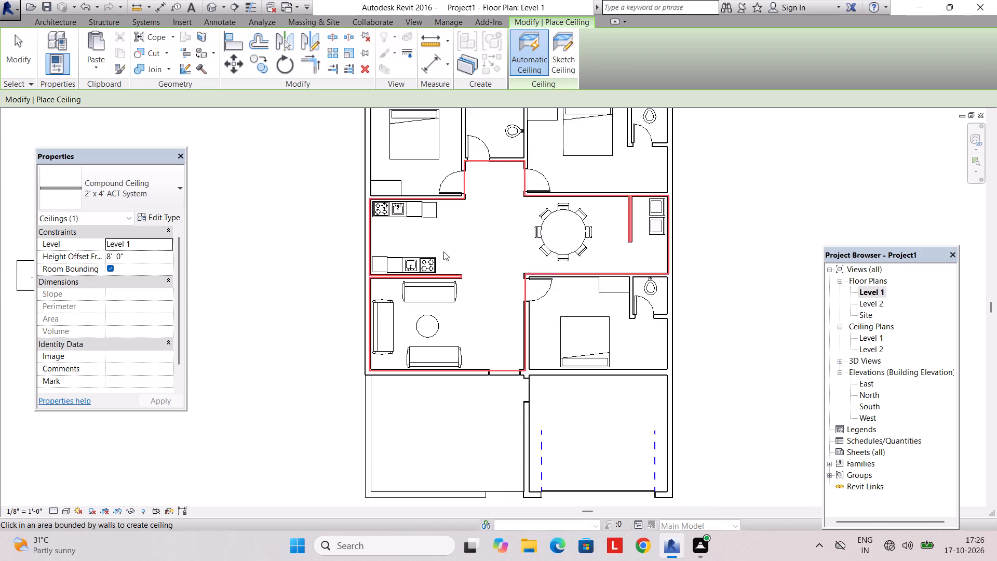
{"action": "middle_click_drag", "start_coordinate": [443, 251], "coordinate": [423, 332]}
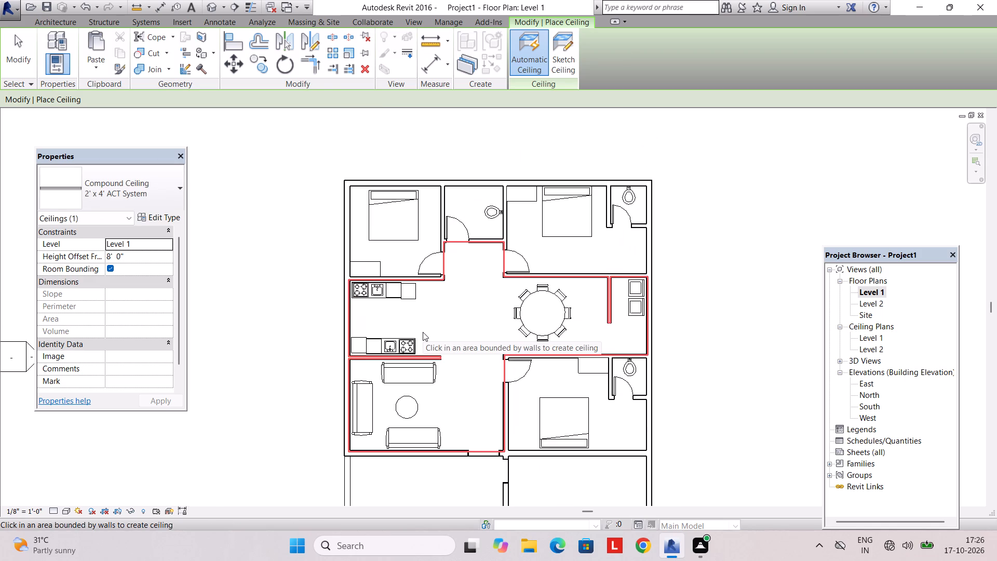
{"action": "left_click", "coordinate": [423, 332]}
{"action": "left_click", "coordinate": [393, 245]}
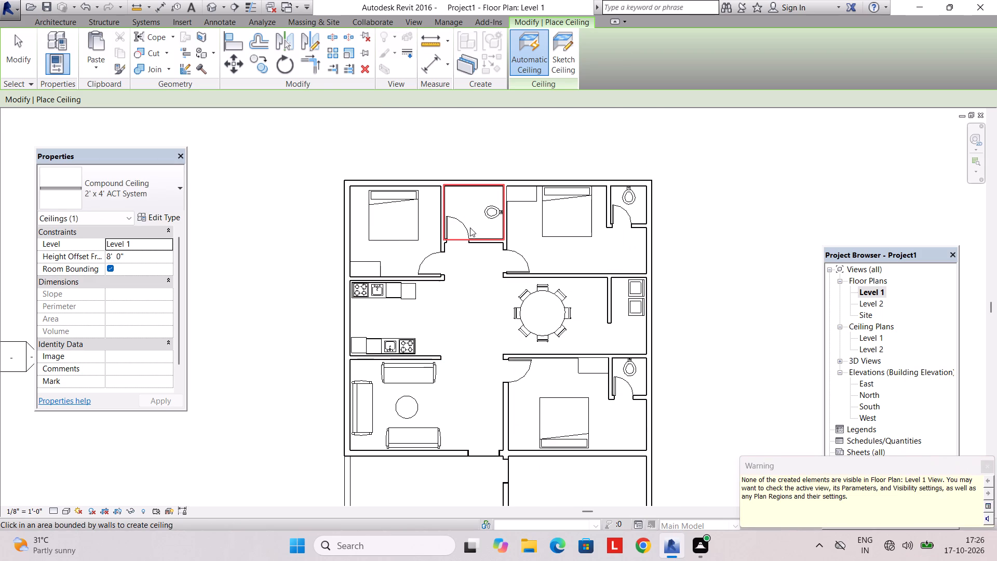
{"action": "left_click", "coordinate": [555, 243]}
{"action": "left_click", "coordinate": [555, 377]}
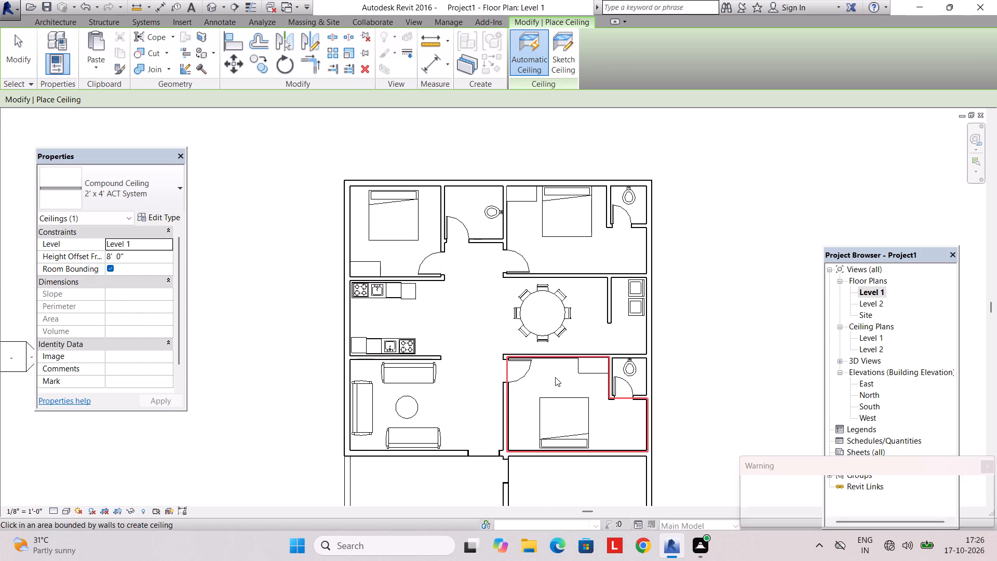
{"action": "middle_click_drag", "start_coordinate": [491, 385], "coordinate": [483, 304]}
{"action": "left_click", "coordinate": [554, 437]}
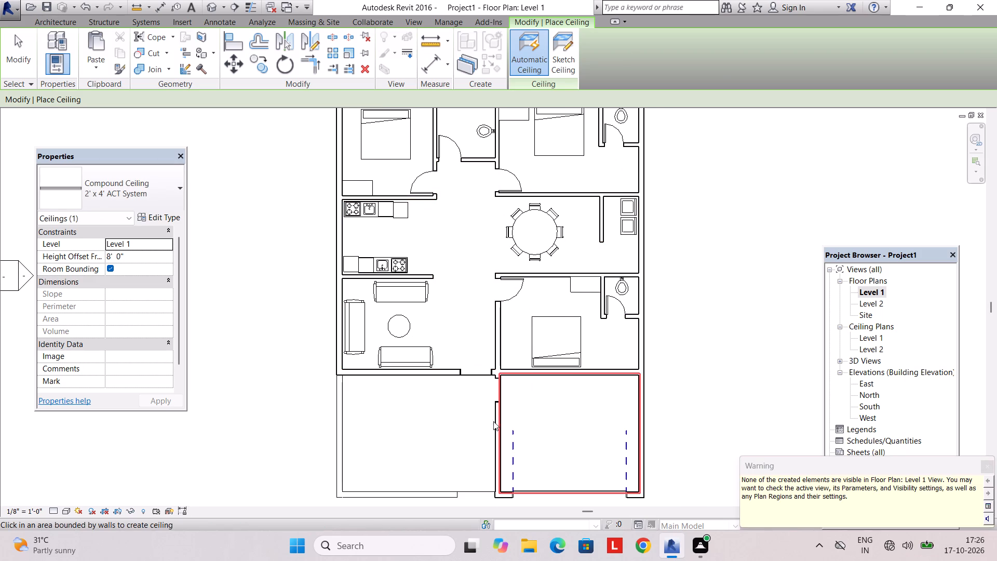
{"action": "left_click", "coordinate": [136, 262]}
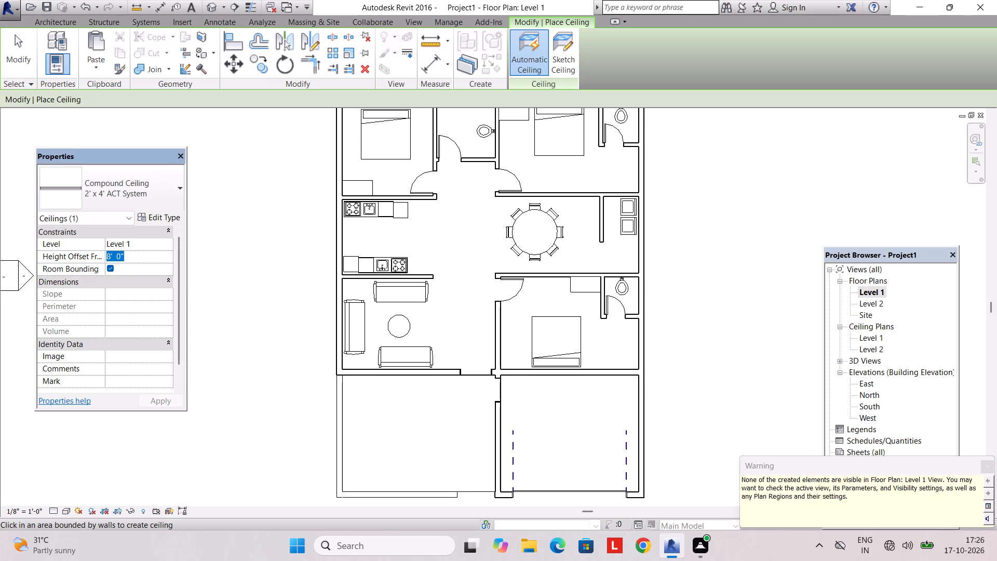
{"action": "key", "text": "Escape"}
{"action": "key", "text": "Escape"}
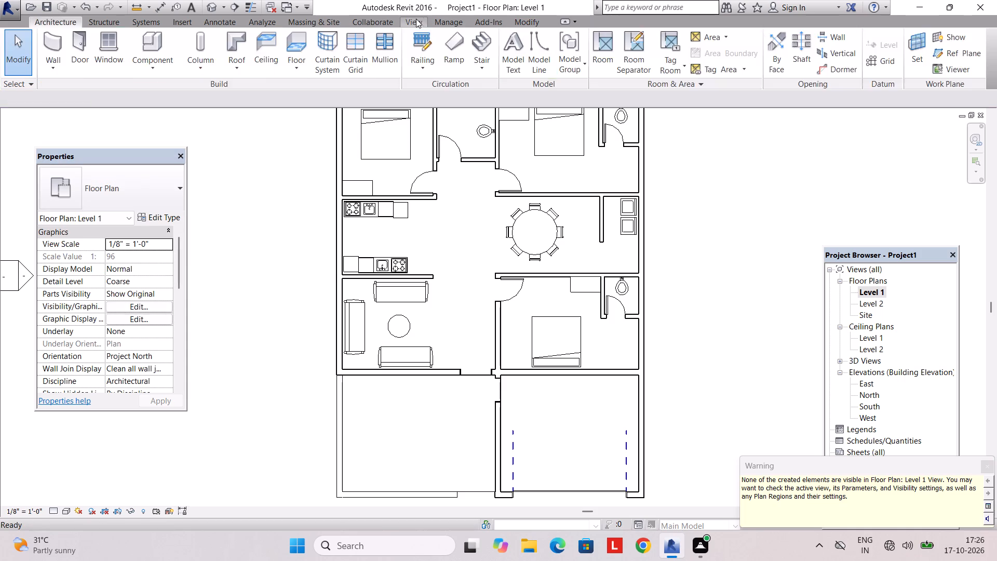
Open the 3D view of the house to see the new ceilings.
{"action": "left_click", "coordinate": [416, 19]}
{"action": "left_click", "coordinate": [365, 43]}
{"action": "scroll", "coordinate": [410, 275], "scroll_direction": "down", "scroll_amount": 2}
{"action": "middle_click_drag", "start_coordinate": [423, 308], "coordinate": [403, 284]}
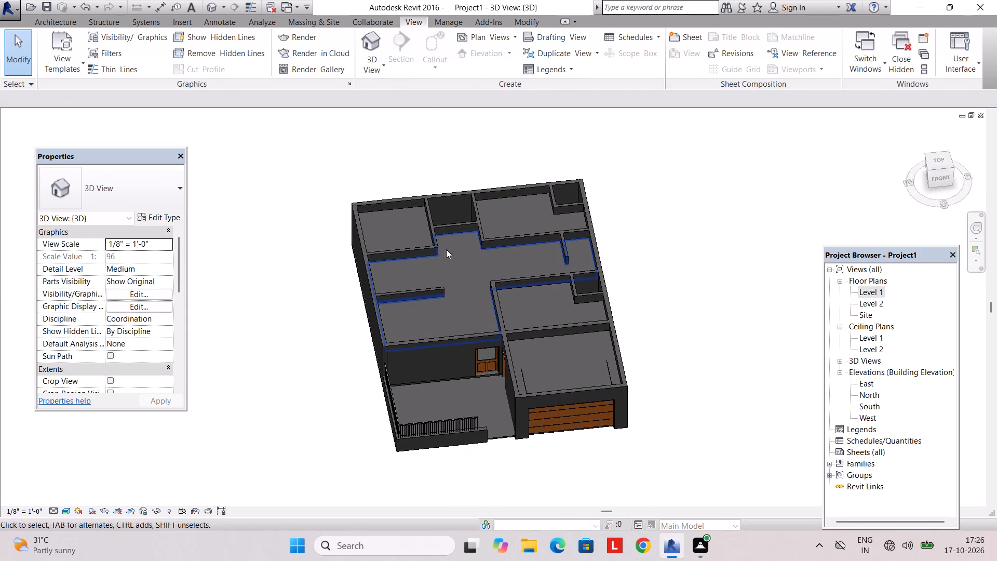
{"action": "scroll", "coordinate": [452, 242], "scroll_direction": "up", "scroll_amount": 1}
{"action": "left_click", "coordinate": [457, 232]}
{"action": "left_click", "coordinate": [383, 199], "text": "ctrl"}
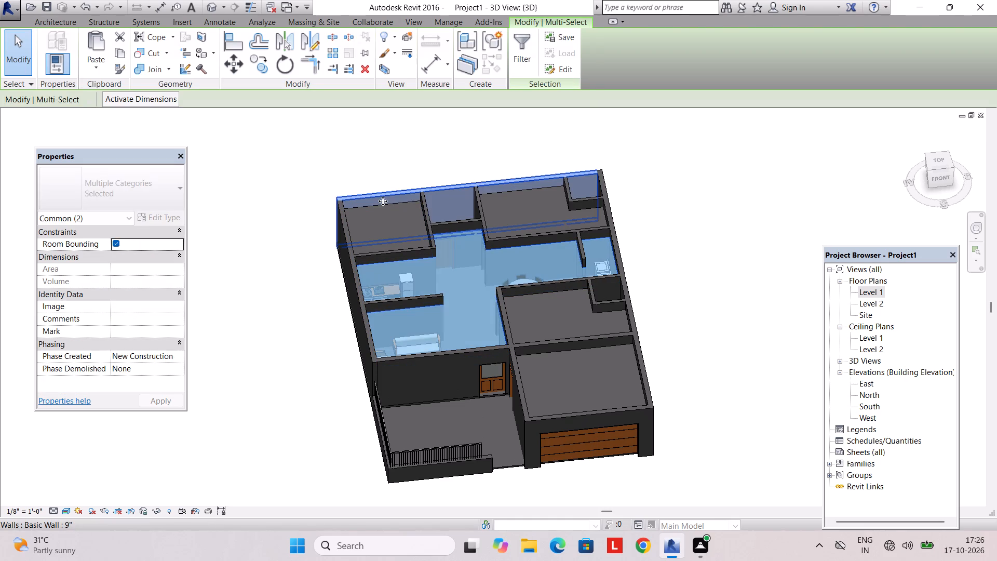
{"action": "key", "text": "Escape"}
Select the living-kitchen-dining, three bedroom and garage ceilings together and set their height offset from level to 9'.
{"action": "left_click", "coordinate": [384, 205], "text": "ctrl"}
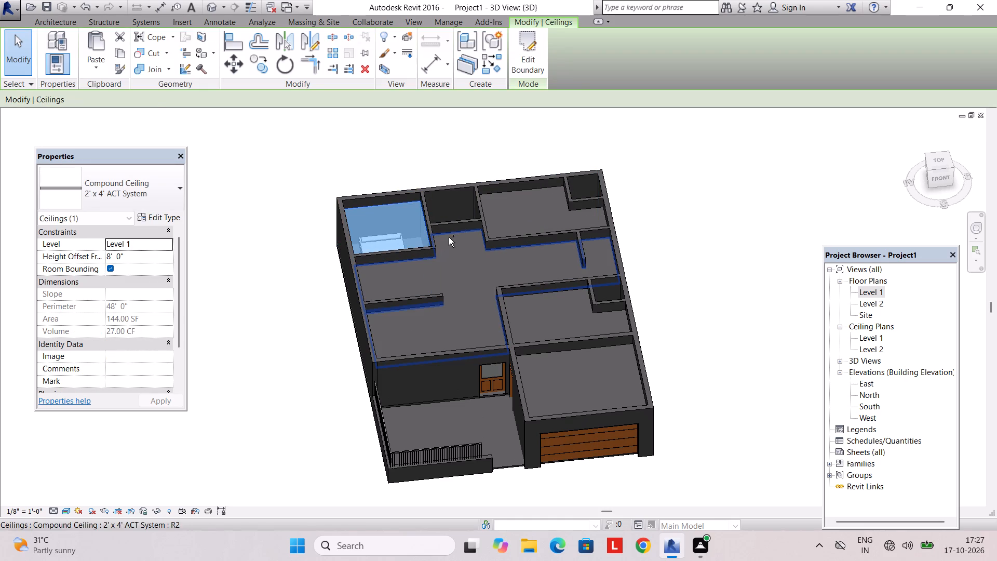
{"action": "left_click", "coordinate": [449, 237], "text": "ctrl"}
{"action": "left_click", "coordinate": [516, 191], "text": "ctrl"}
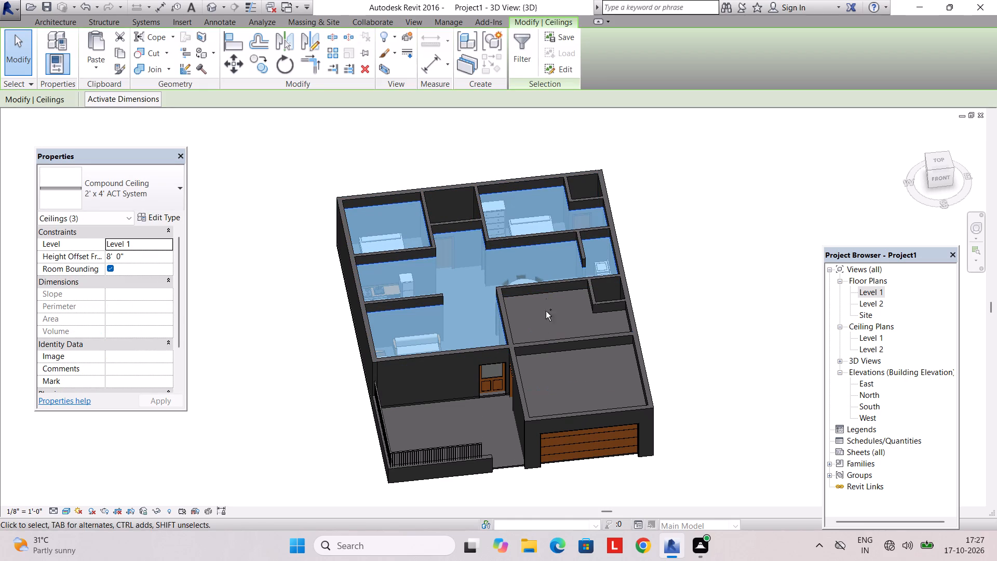
{"action": "left_click", "coordinate": [545, 299], "text": "ctrl"}
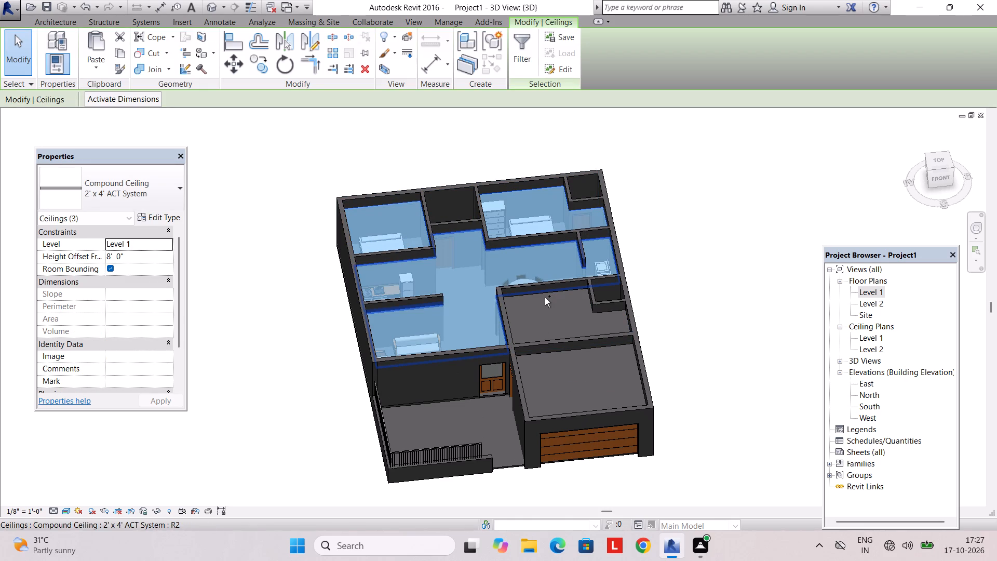
{"action": "left_click", "coordinate": [545, 298], "text": "ctrl"}
{"action": "left_click", "coordinate": [551, 356], "text": "ctrl"}
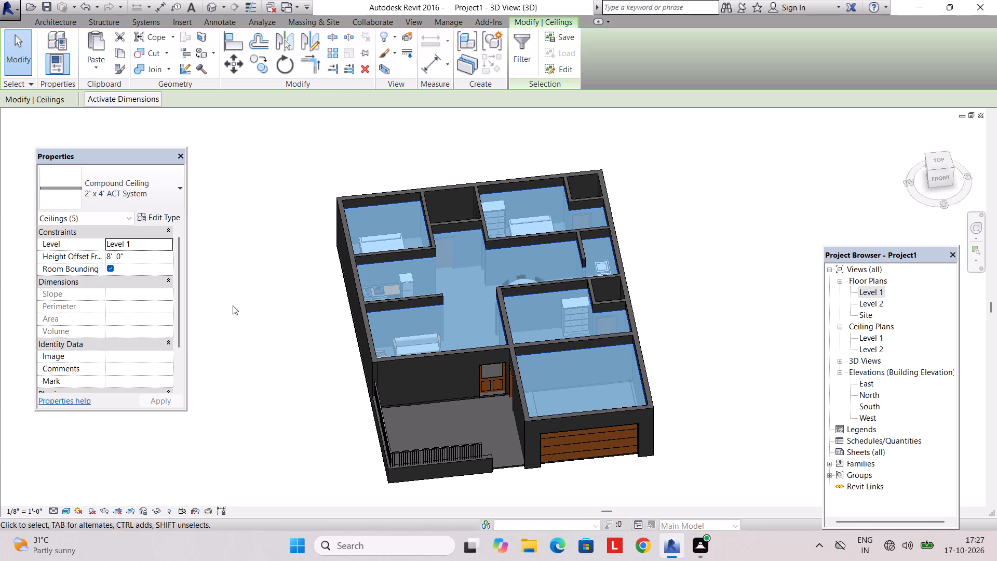
{"action": "left_click", "coordinate": [149, 254]}
{"action": "type", "text": "9'"}
{"action": "key", "text": "Return"}
{"action": "key", "text": "Return"}
{"action": "key", "text": "Escape"}
{"action": "key", "text": "Escape"}
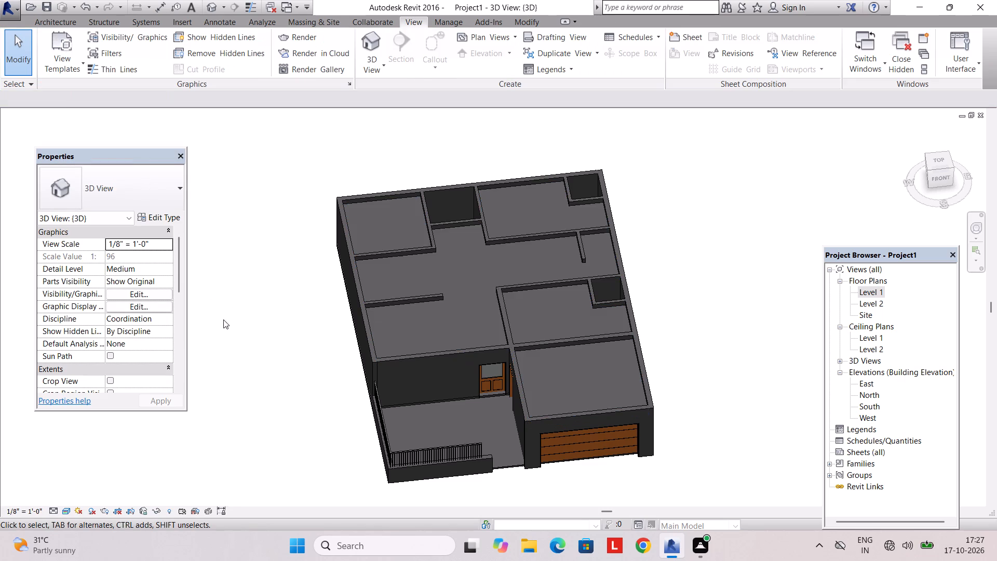
Inspect the house with its ceilings from several angles in 3D, and check the Level 1 floor plan.
{"action": "scroll", "coordinate": [411, 342], "scroll_direction": "down", "scroll_amount": 2}
{"action": "middle_click_drag", "start_coordinate": [421, 322], "coordinate": [413, 286], "text": "shift"}
{"action": "middle_click_drag", "start_coordinate": [427, 322], "coordinate": [405, 278], "text": "shift"}
{"action": "scroll", "coordinate": [427, 347], "scroll_direction": "up", "scroll_amount": 2}
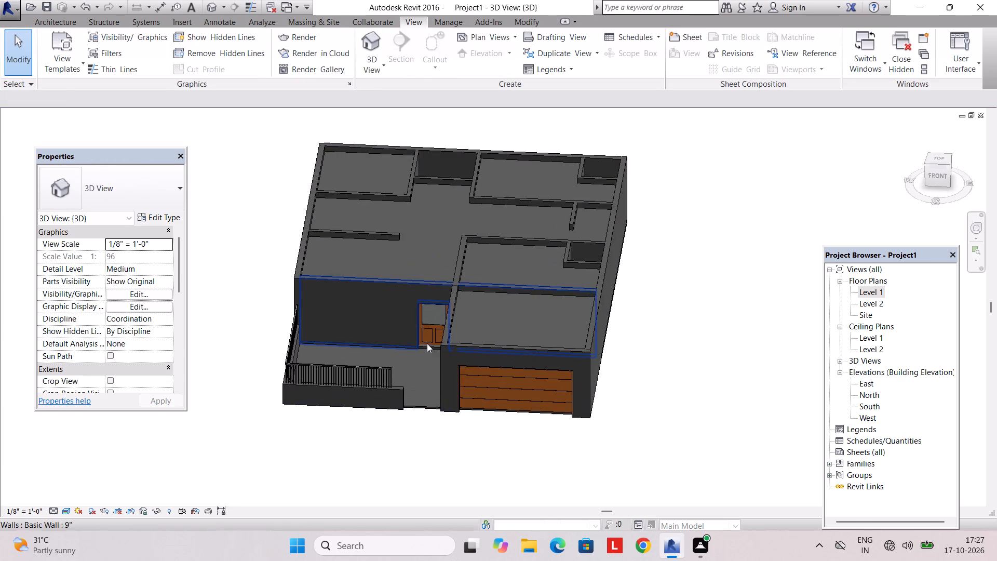
{"action": "scroll", "coordinate": [427, 343], "scroll_direction": "up", "scroll_amount": 2}
{"action": "middle_click_drag", "start_coordinate": [408, 348], "coordinate": [428, 350]}
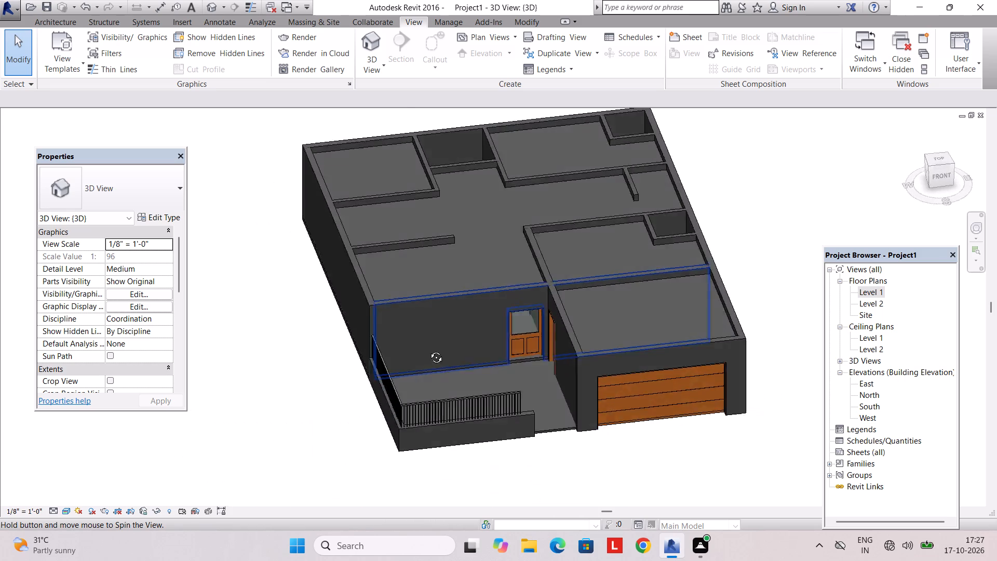
{"action": "middle_click_drag", "start_coordinate": [428, 350], "coordinate": [418, 317]}
{"action": "double_click", "coordinate": [869, 289]}
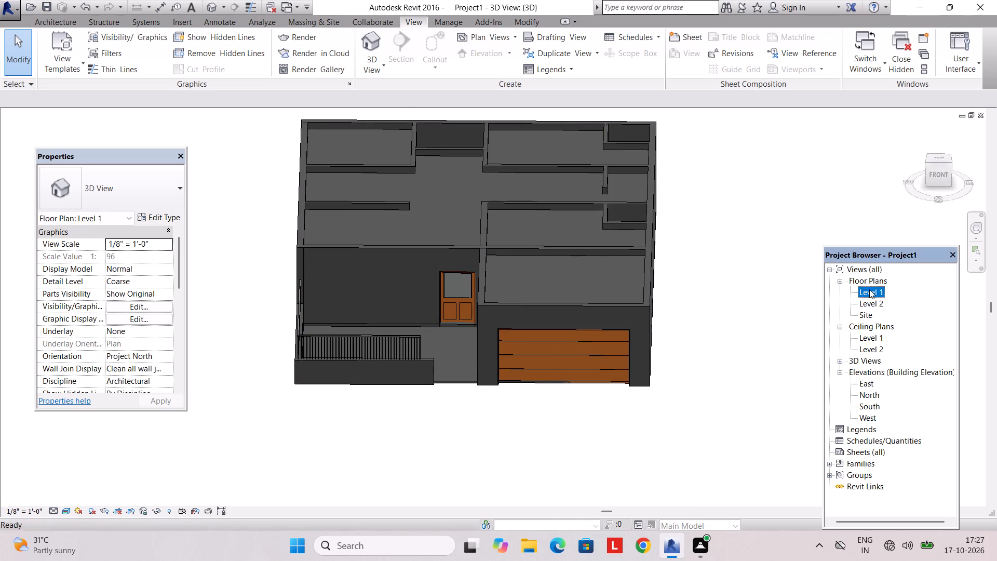
{"action": "scroll", "coordinate": [484, 283], "scroll_direction": "down", "scroll_amount": 1}
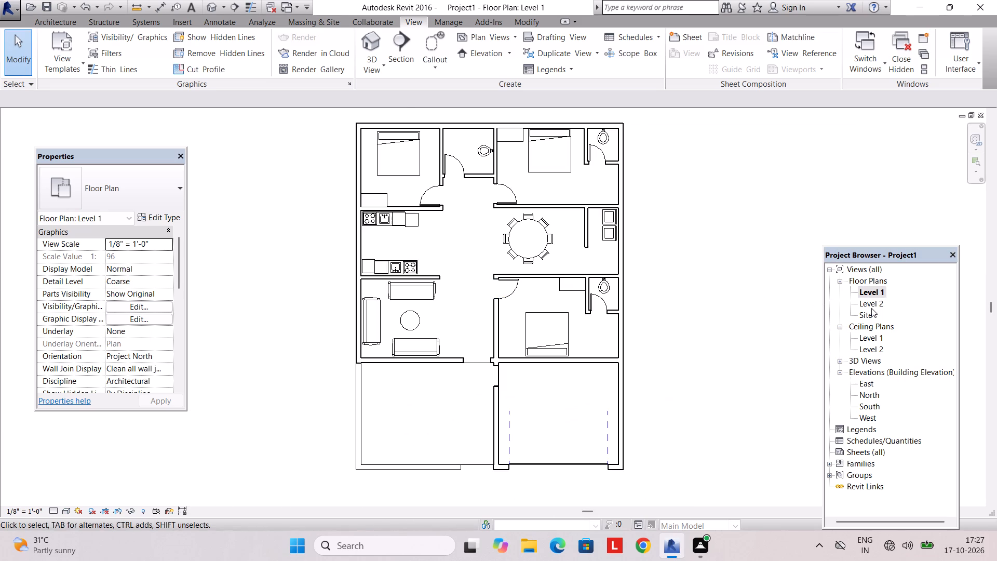
Start a footprint roof on the Level 2 plan and duplicate the Generic - 12" roof type as 6".
{"action": "double_click", "coordinate": [871, 306]}
{"action": "scroll", "coordinate": [484, 299], "scroll_direction": "down", "scroll_amount": 1}
{"action": "middle_click_drag", "start_coordinate": [484, 300], "coordinate": [477, 356]}
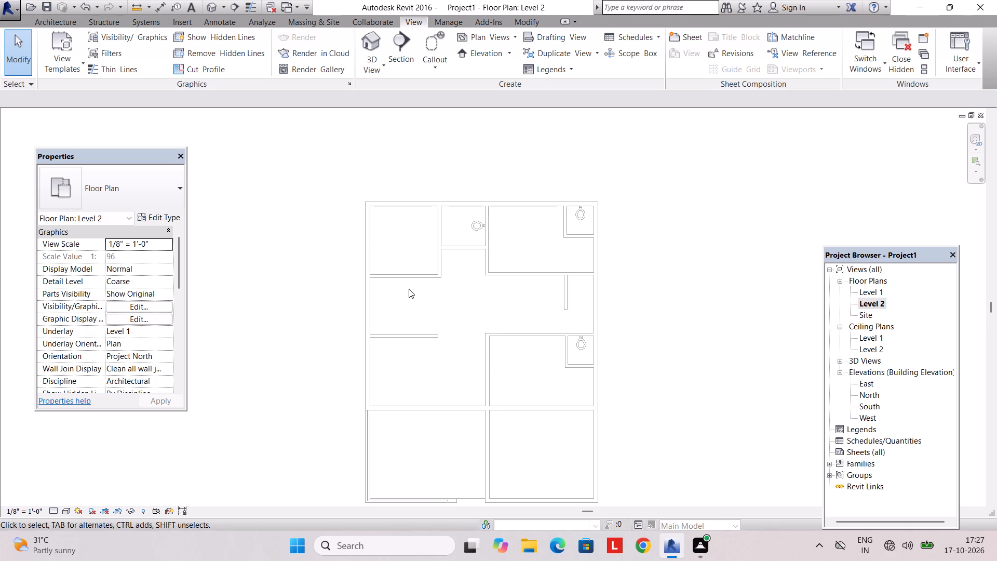
{"action": "left_click", "coordinate": [79, 19]}
{"action": "left_click", "coordinate": [249, 48]}
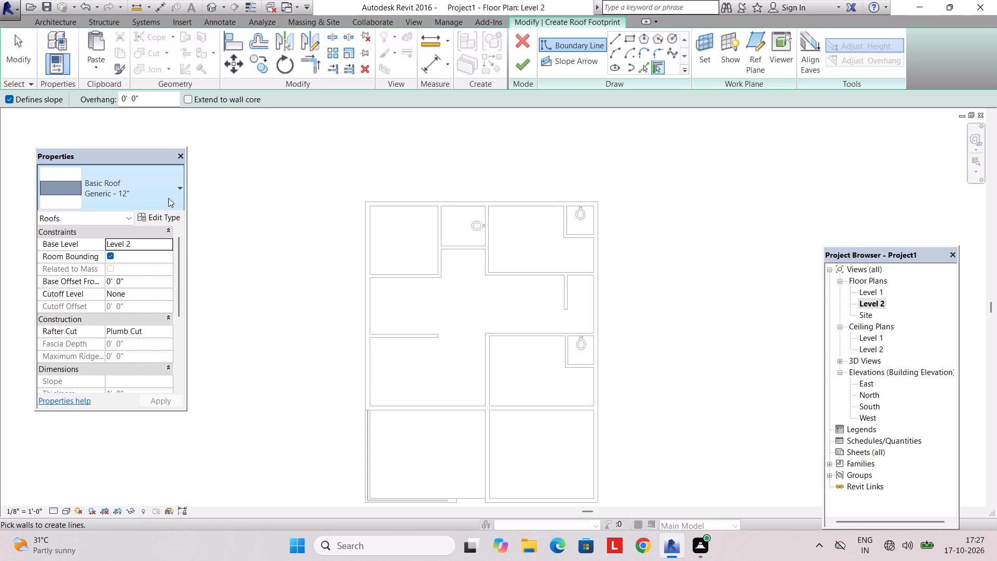
{"action": "left_click", "coordinate": [168, 197]}
{"action": "left_click", "coordinate": [169, 197]}
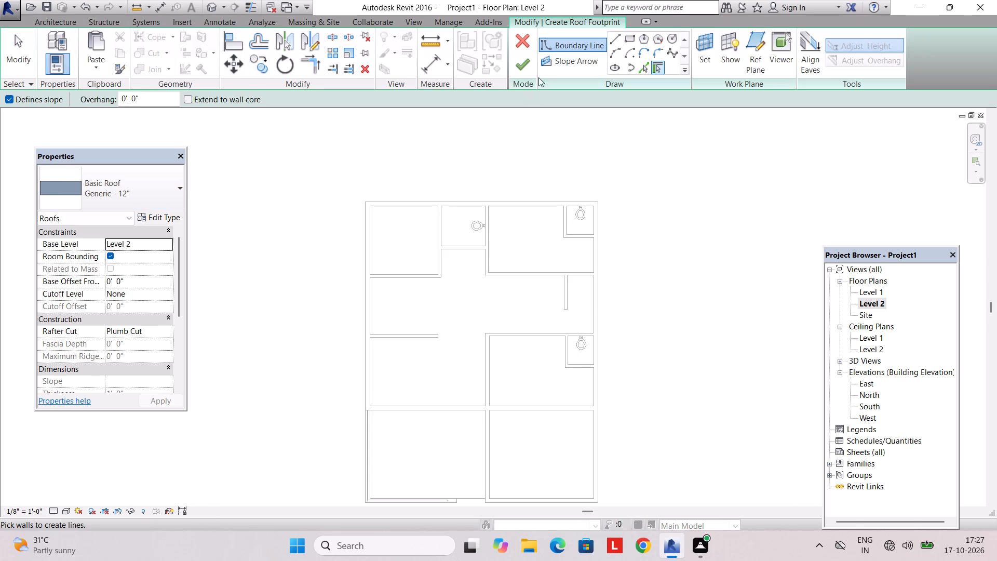
{"action": "left_click", "coordinate": [171, 216]}
{"action": "left_click", "coordinate": [612, 122]}
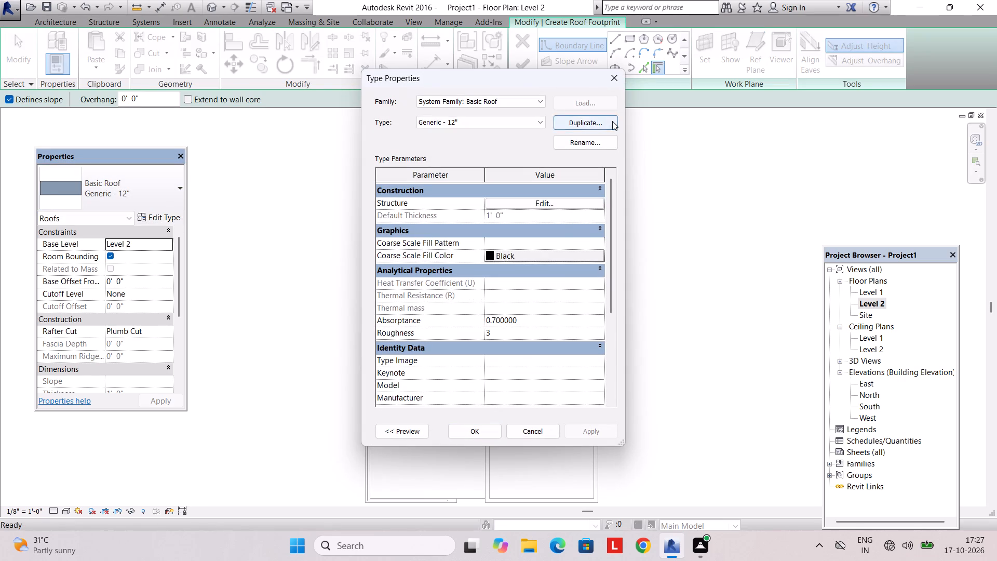
{"action": "type", "text": "6\""}
{"action": "key", "text": "Return"}
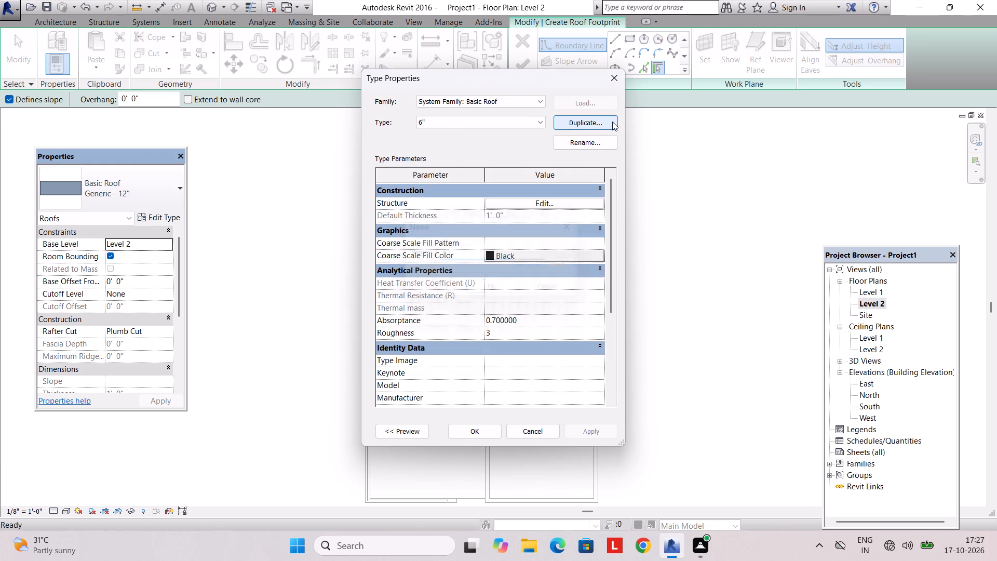
Set the structure layer thickness of the 6" roof type to 6".
{"action": "left_click", "coordinate": [516, 201]}
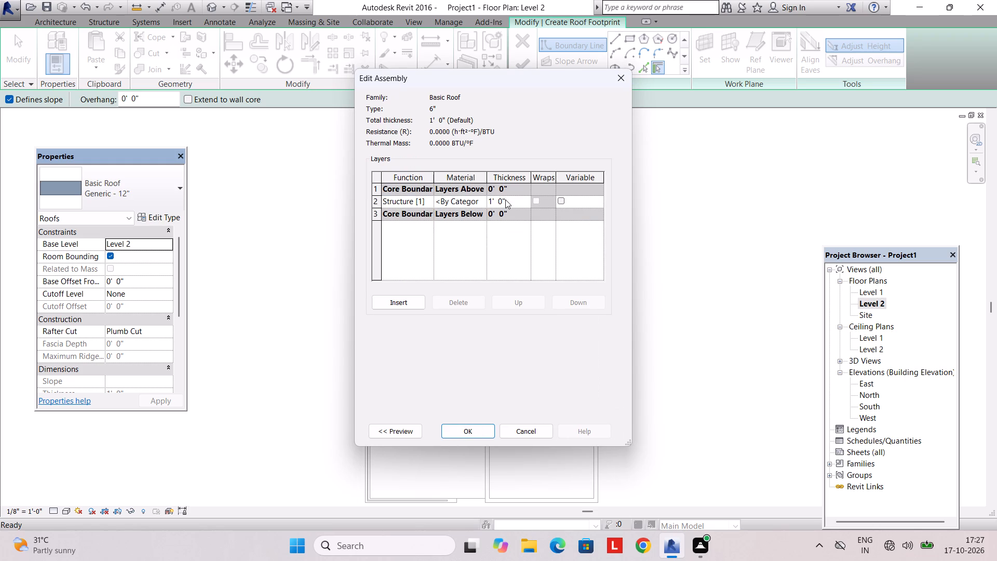
{"action": "left_click", "coordinate": [528, 202]}
{"action": "type", "text": "6\""}
{"action": "key", "text": "Return"}
{"action": "left_click", "coordinate": [467, 430]}
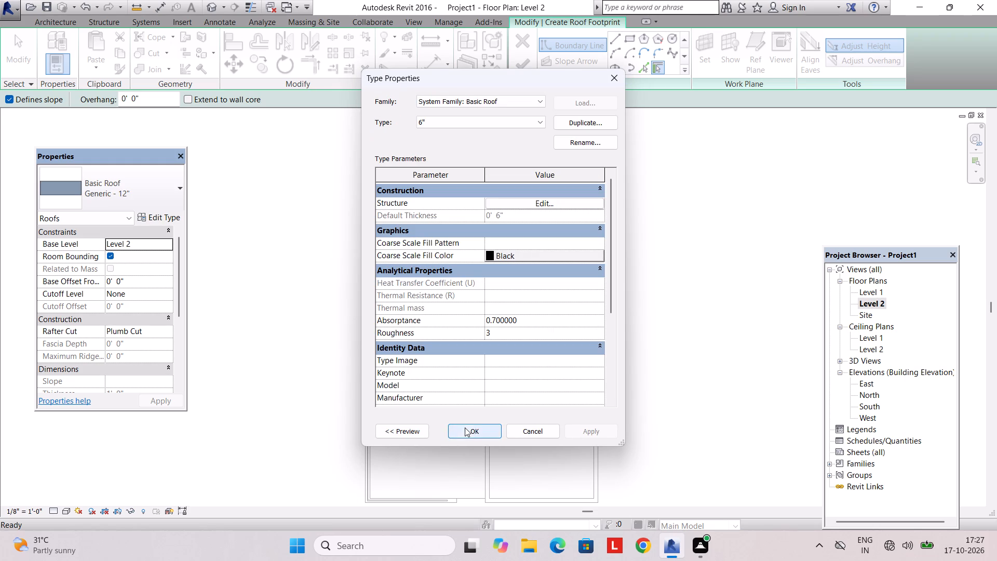
{"action": "left_click", "coordinate": [474, 429]}
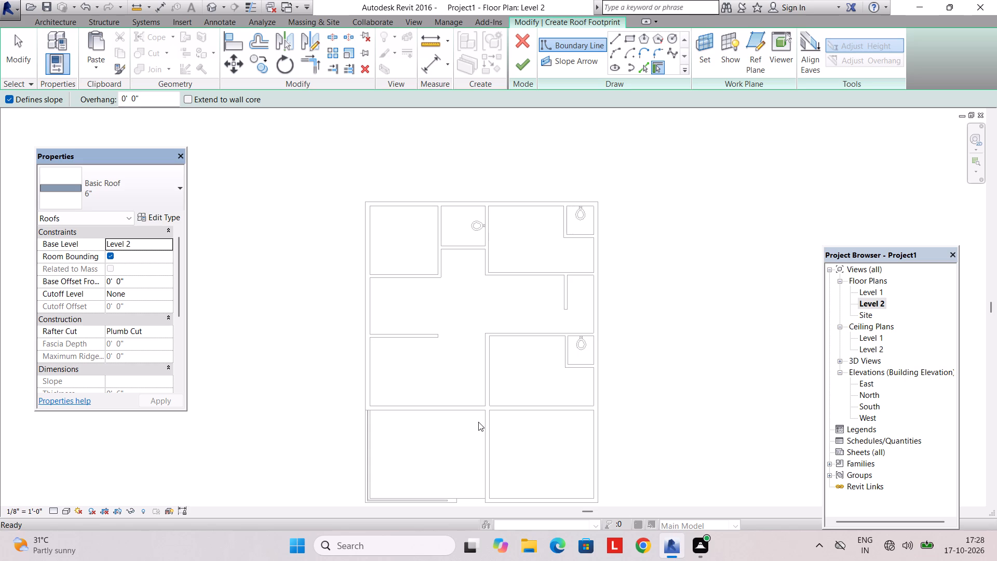
Sketch a rectangular roof boundary, 40'-9" by 36'-6", around the main house block excluding the porch and garage, and finish the sloped roof.
{"action": "scroll", "coordinate": [478, 417], "scroll_direction": "down", "scroll_amount": 1}
{"action": "middle_click_drag", "start_coordinate": [460, 425], "coordinate": [456, 402]}
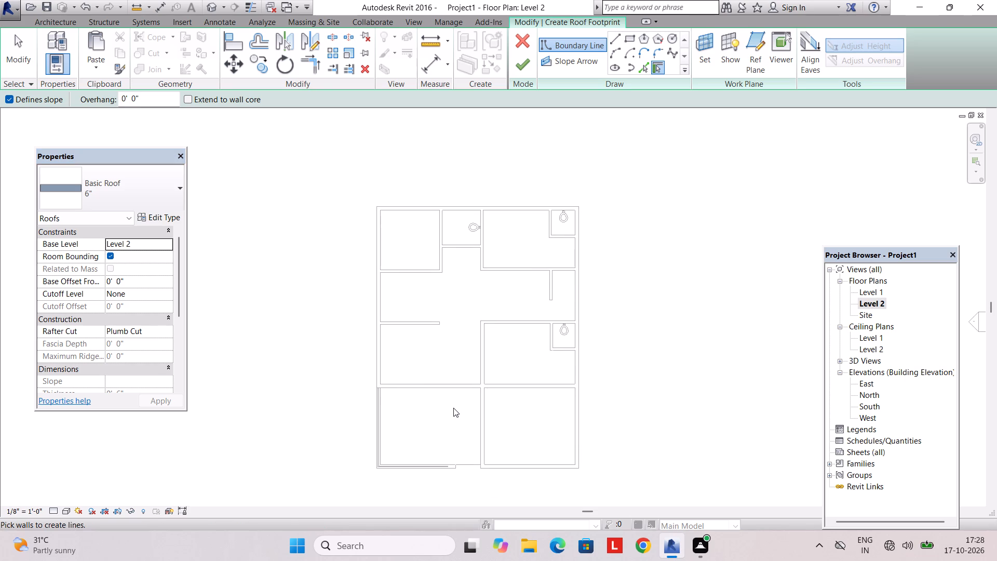
{"action": "left_click", "coordinate": [632, 33]}
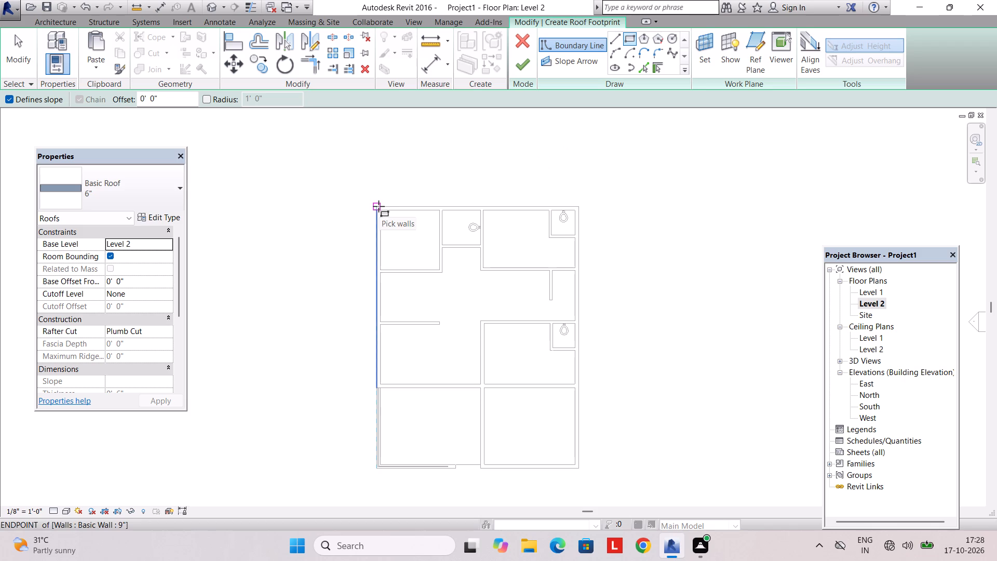
{"action": "left_click", "coordinate": [379, 206]}
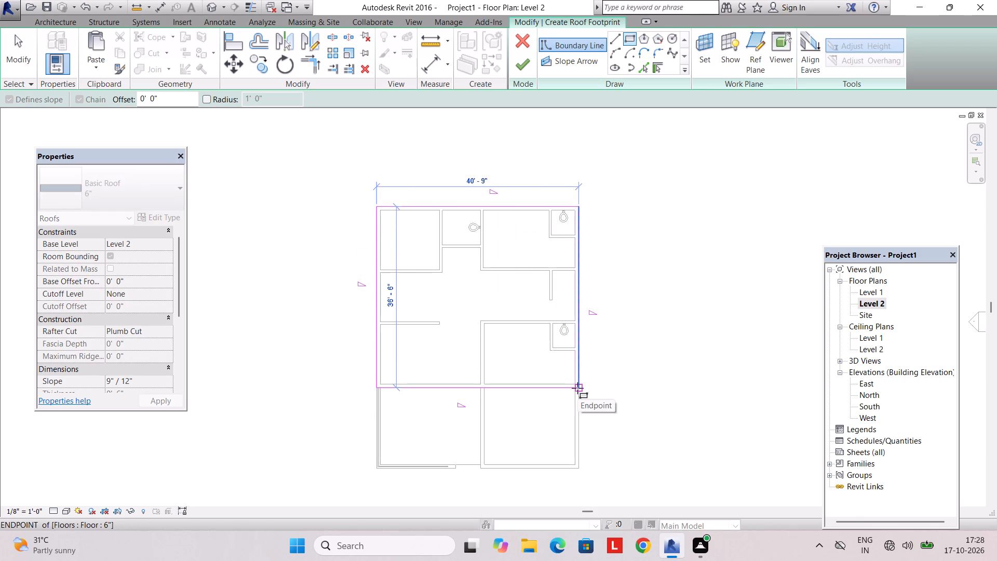
{"action": "scroll", "coordinate": [576, 388], "scroll_direction": "up", "scroll_amount": 1}
{"action": "left_click", "coordinate": [580, 389]}
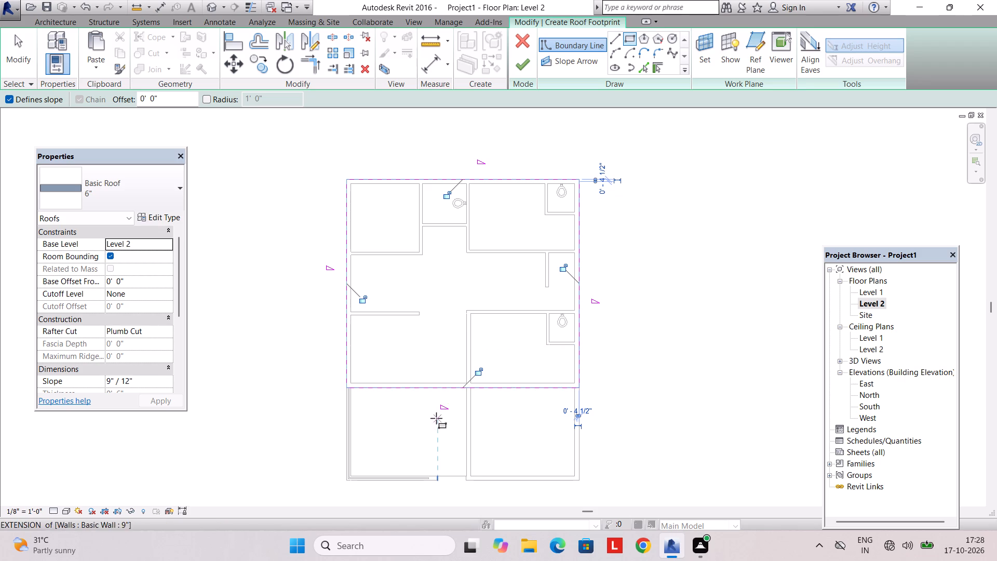
{"action": "key", "text": "Escape"}
{"action": "key", "text": "Escape"}
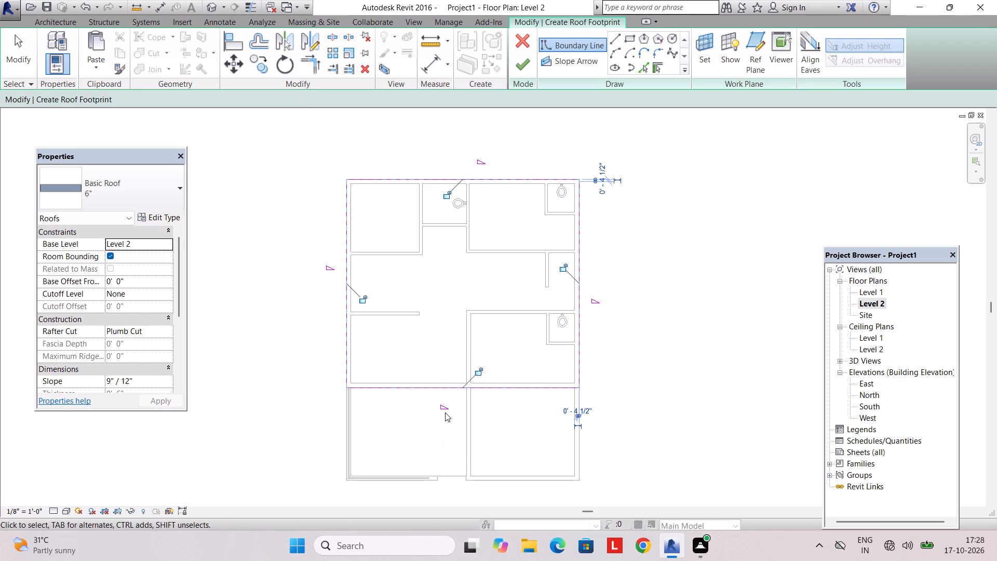
{"action": "left_click", "coordinate": [445, 409]}
{"action": "left_click", "coordinate": [444, 409]}
{"action": "left_click", "coordinate": [441, 408]}
{"action": "triple_click", "coordinate": [446, 404]}
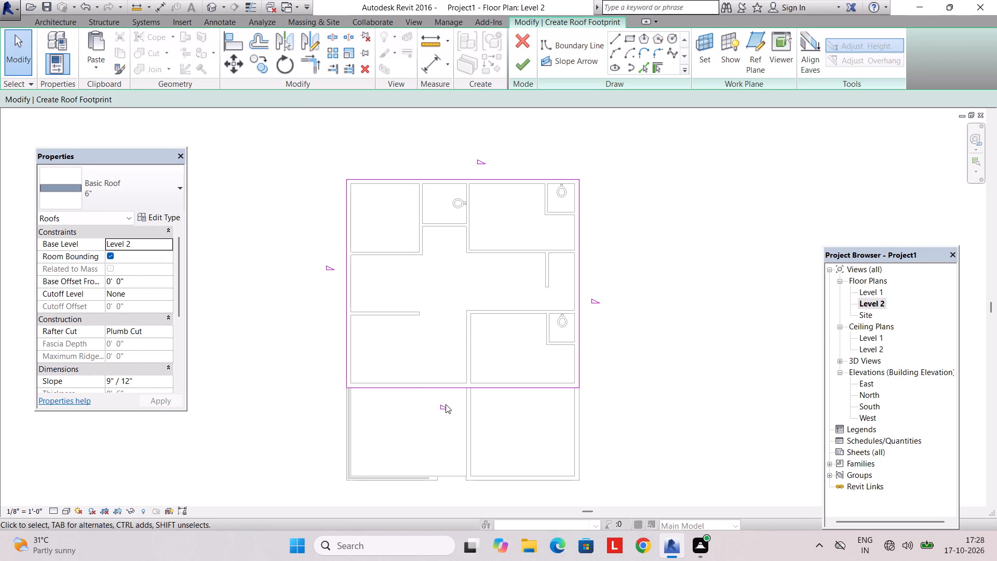
{"action": "left_click", "coordinate": [446, 407]}
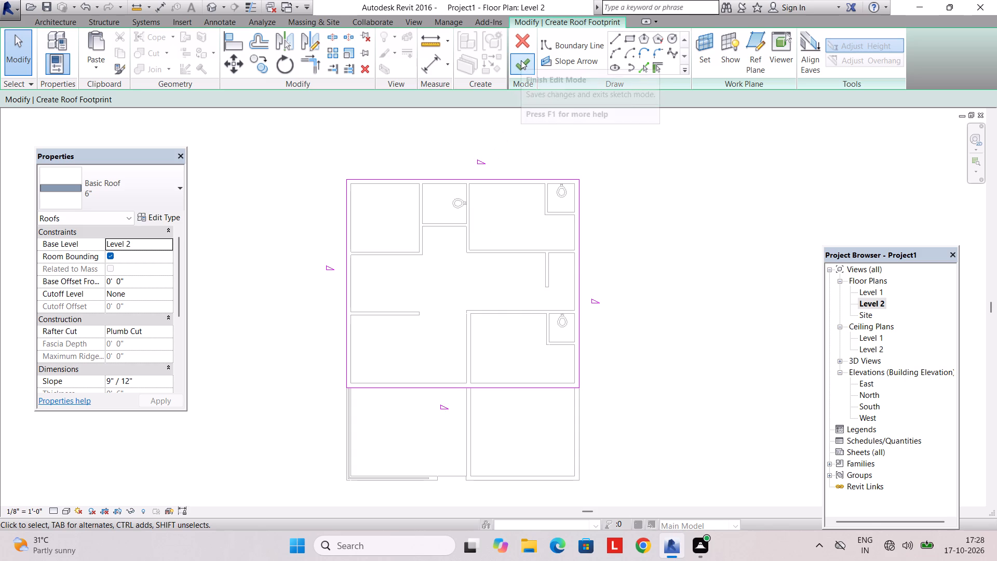
{"action": "left_click", "coordinate": [521, 60]}
{"action": "left_click", "coordinate": [527, 279]}
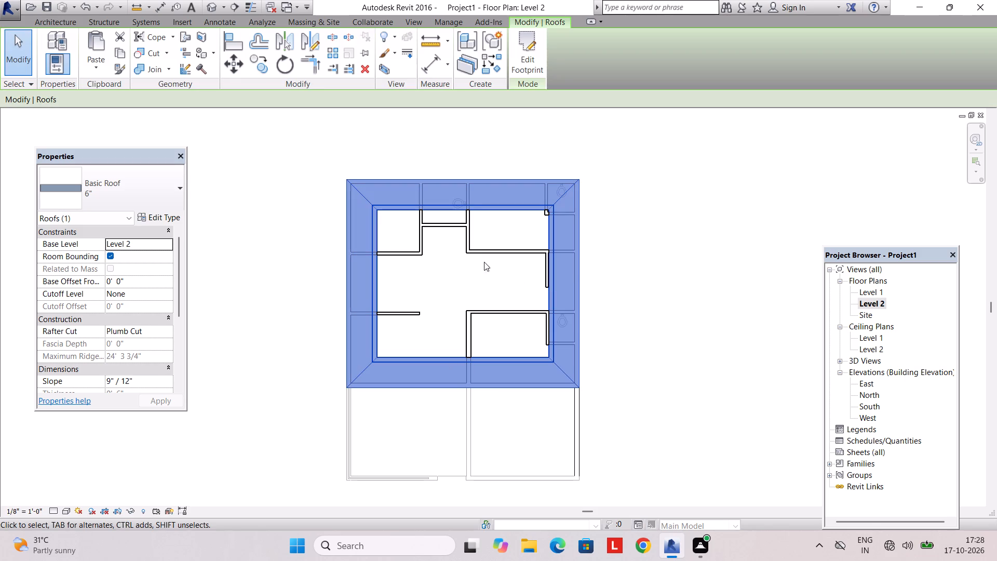
Open the 3D view and lower the new roof's ridge to make the slopes much flatter.
{"action": "left_click", "coordinate": [415, 25]}
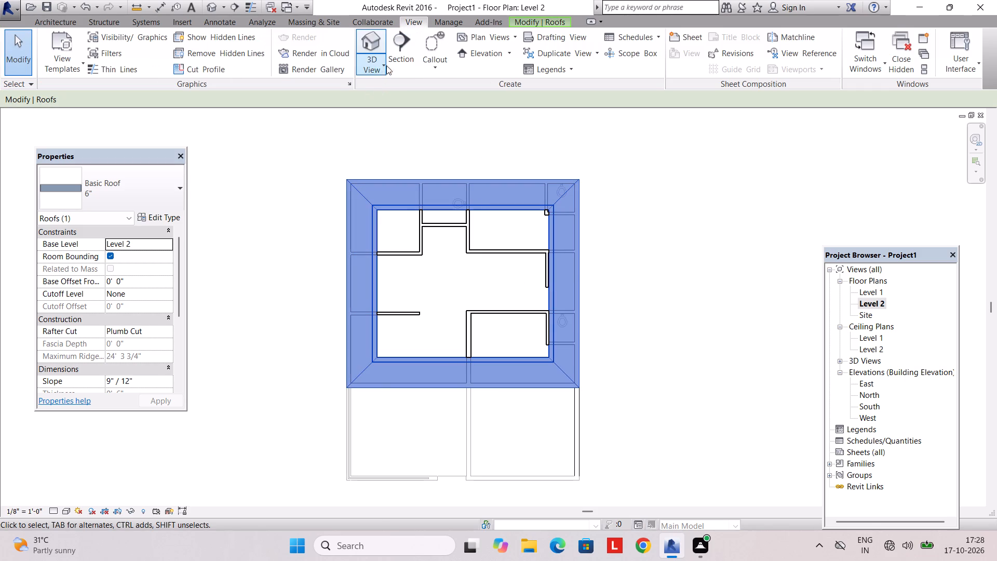
{"action": "left_click", "coordinate": [375, 68]}
{"action": "left_click", "coordinate": [381, 85]}
{"action": "scroll", "coordinate": [483, 253], "scroll_direction": "down", "scroll_amount": 1}
{"action": "middle_click_drag", "start_coordinate": [483, 253], "coordinate": [490, 221]}
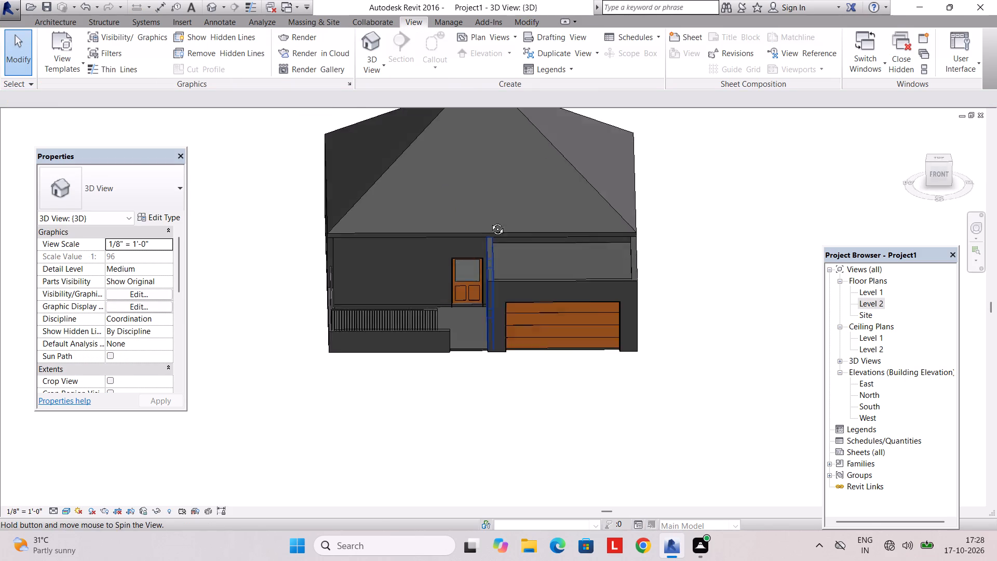
{"action": "middle_click_drag", "start_coordinate": [490, 221], "coordinate": [492, 185]}
{"action": "scroll", "coordinate": [492, 190], "scroll_direction": "down", "scroll_amount": 1}
{"action": "middle_click_drag", "start_coordinate": [479, 255], "coordinate": [456, 388]}
{"action": "left_click", "coordinate": [471, 213]}
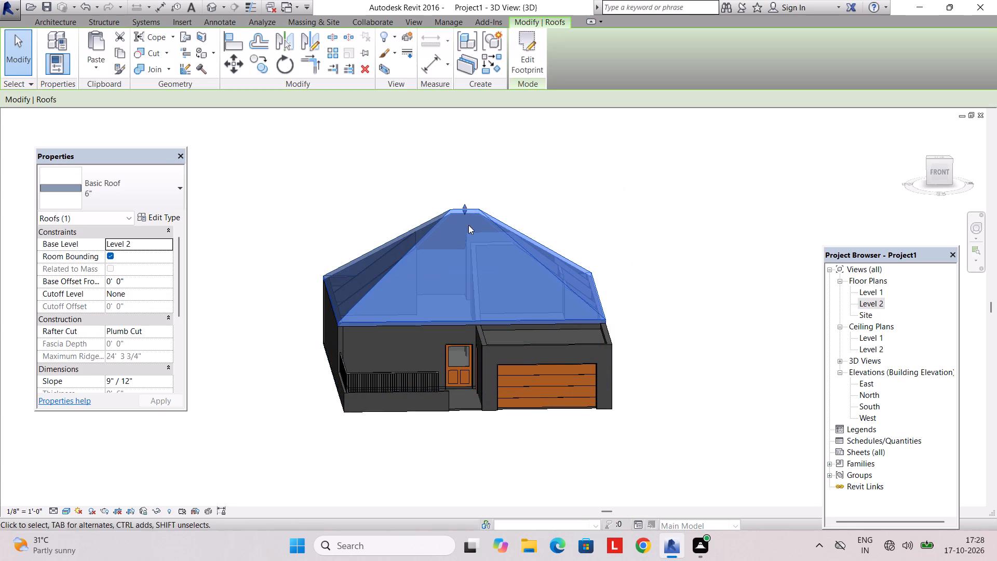
{"action": "left_click_drag", "start_coordinate": [463, 212], "coordinate": [462, 276]}
{"action": "key", "text": "Escape"}
{"action": "middle_click_drag", "start_coordinate": [491, 304], "coordinate": [478, 235]}
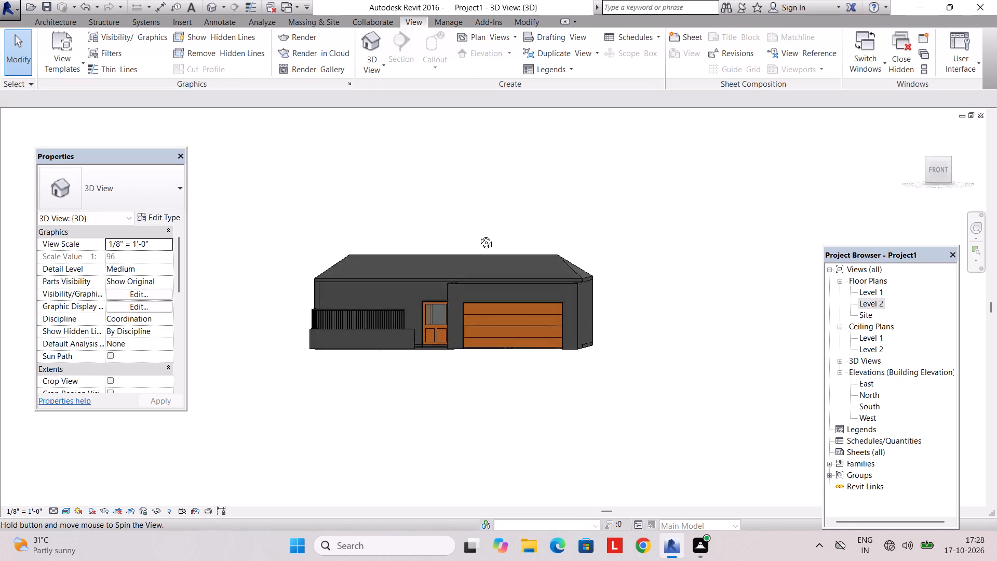
Raise the roof ridge to a maximum ridge height of about 15' 10".
{"action": "middle_click_drag", "start_coordinate": [478, 235], "coordinate": [480, 260]}
{"action": "left_click", "coordinate": [477, 261]}
{"action": "left_click_drag", "start_coordinate": [454, 256], "coordinate": [455, 253]}
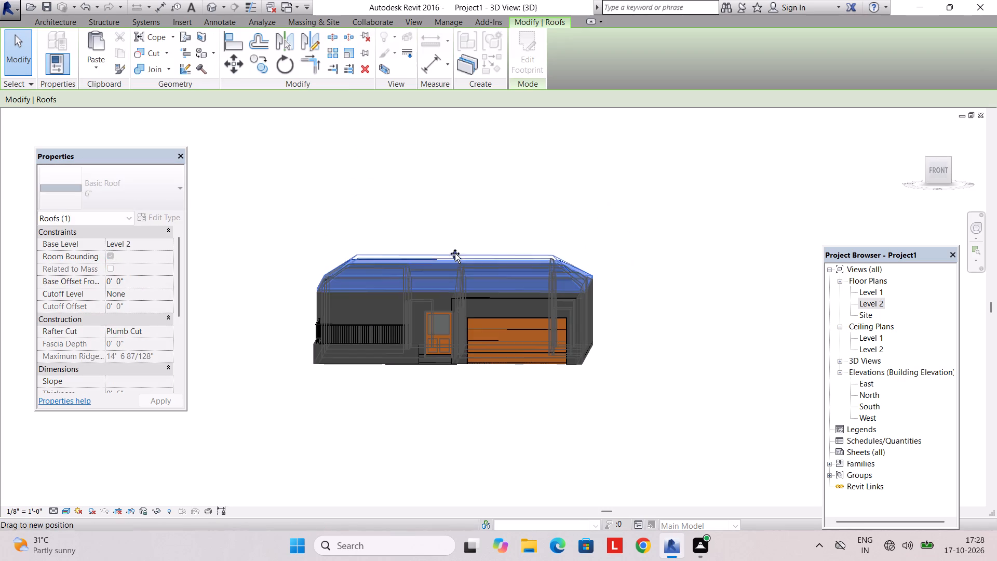
{"action": "left_click_drag", "start_coordinate": [455, 253], "coordinate": [456, 247]}
{"action": "key", "text": "Escape"}
Raise the roof ridge further to a maximum ridge height of about 17' 7 1/2" and check the roof from several angles.
{"action": "middle_click_drag", "start_coordinate": [465, 272], "coordinate": [586, 323], "text": "shift"}
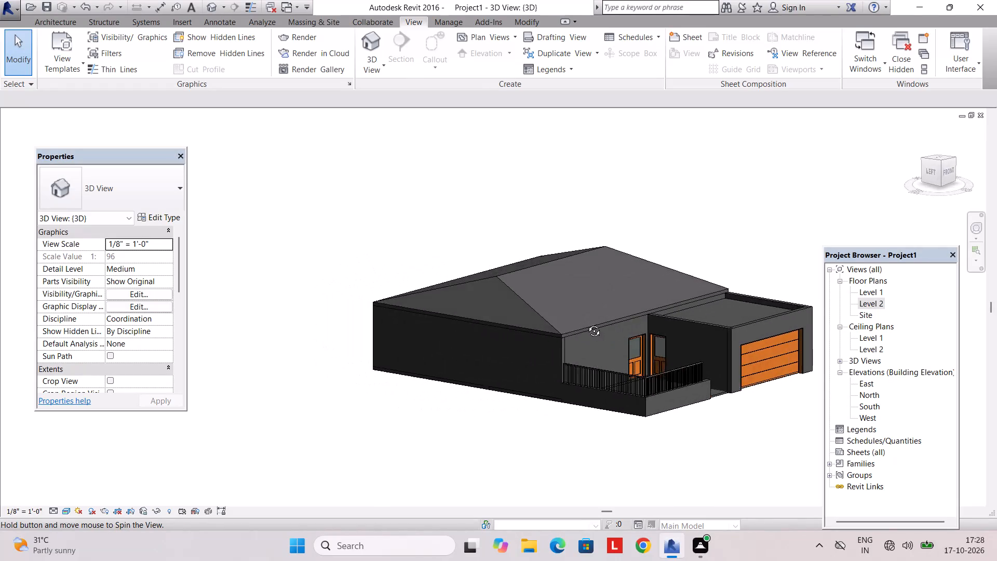
{"action": "middle_click_drag", "start_coordinate": [586, 323], "coordinate": [596, 316], "text": "shift"}
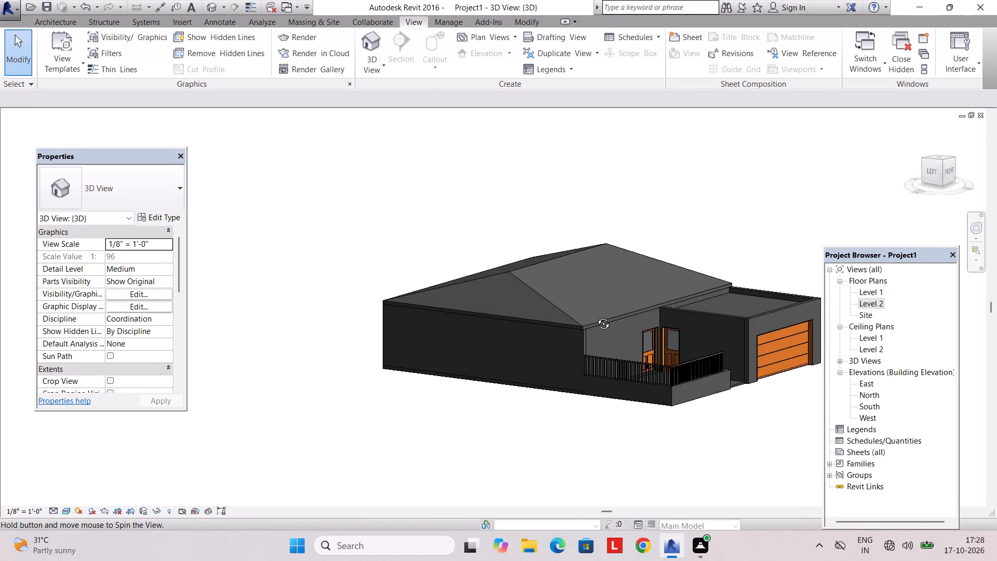
{"action": "middle_click_drag", "start_coordinate": [596, 316], "coordinate": [542, 337], "text": "shift"}
{"action": "left_click", "coordinate": [528, 336]}
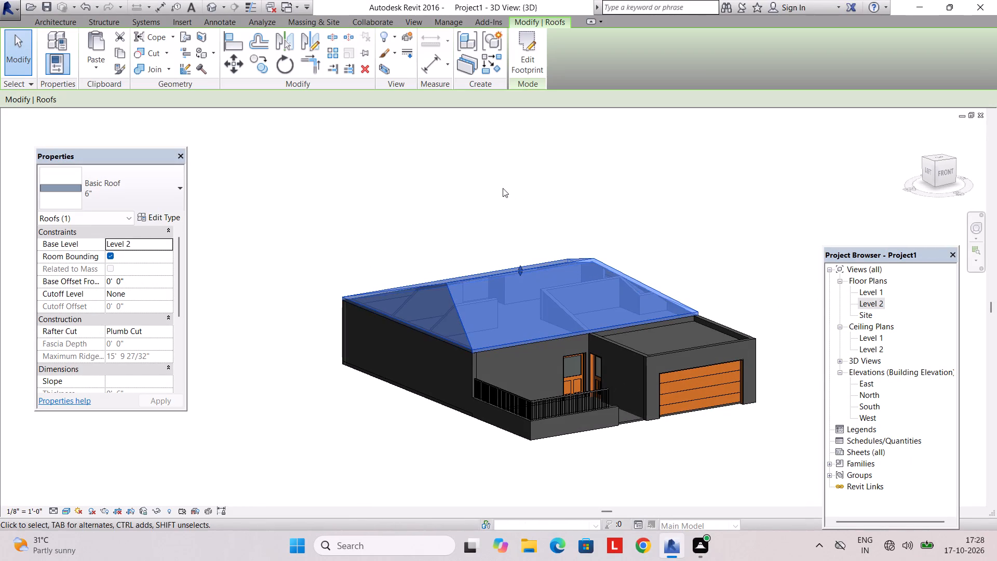
{"action": "left_click_drag", "start_coordinate": [520, 265], "coordinate": [520, 261]}
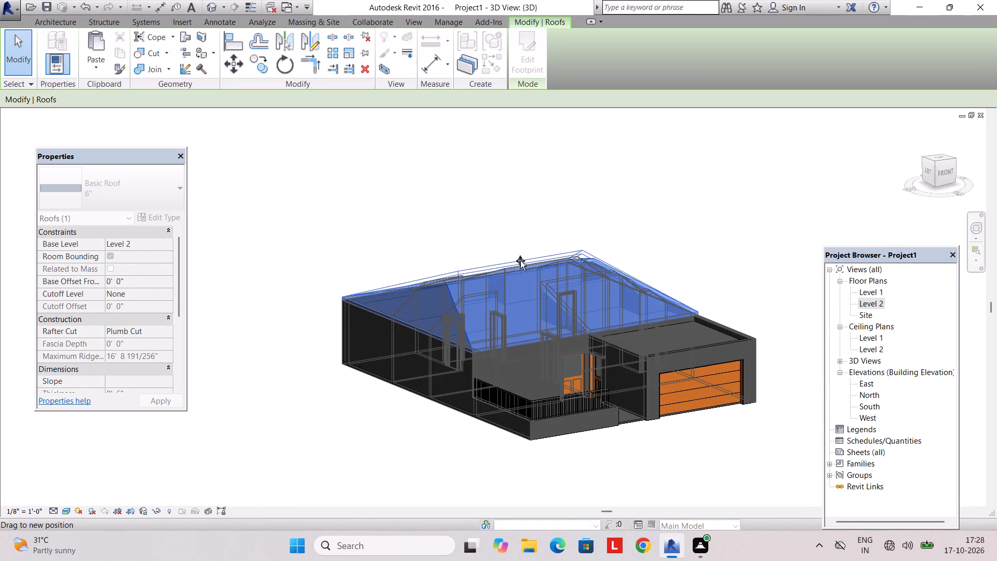
{"action": "left_click_drag", "start_coordinate": [520, 261], "coordinate": [520, 259]}
{"action": "key", "text": "Escape"}
{"action": "key", "text": "grave"}
{"action": "middle_click_drag", "start_coordinate": [561, 309], "coordinate": [489, 427], "text": "shift"}
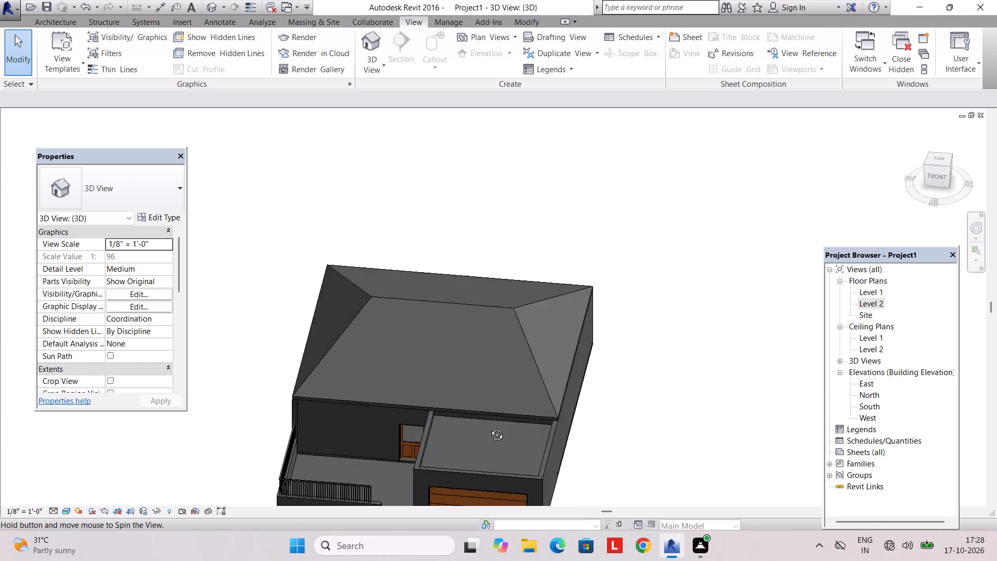
{"action": "middle_click_drag", "start_coordinate": [489, 427], "coordinate": [489, 282], "text": "shift"}
{"action": "middle_click_drag", "start_coordinate": [489, 282], "coordinate": [485, 297], "text": "shift"}
{"action": "scroll", "coordinate": [485, 297], "scroll_direction": "down", "scroll_amount": 1, "text": "shift"}
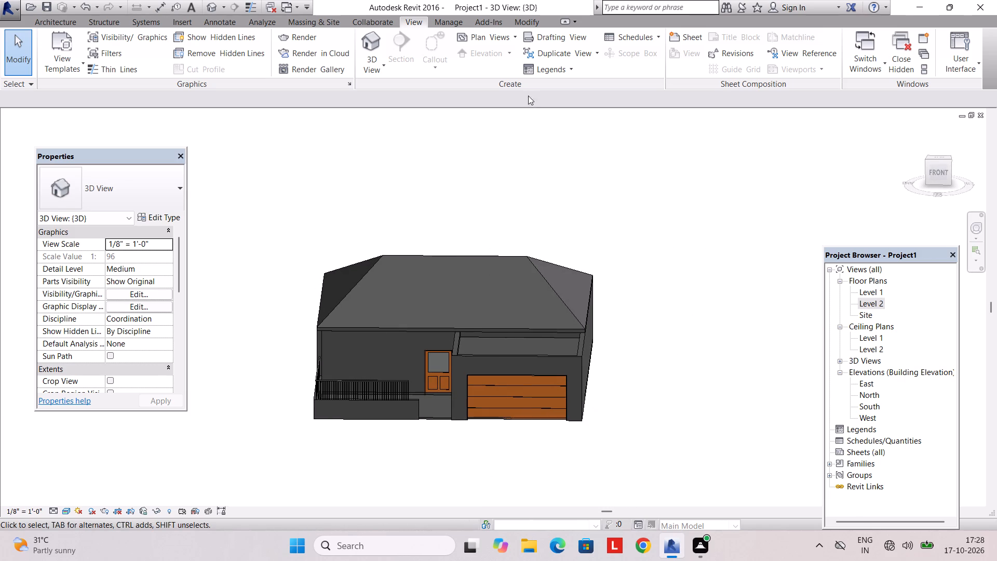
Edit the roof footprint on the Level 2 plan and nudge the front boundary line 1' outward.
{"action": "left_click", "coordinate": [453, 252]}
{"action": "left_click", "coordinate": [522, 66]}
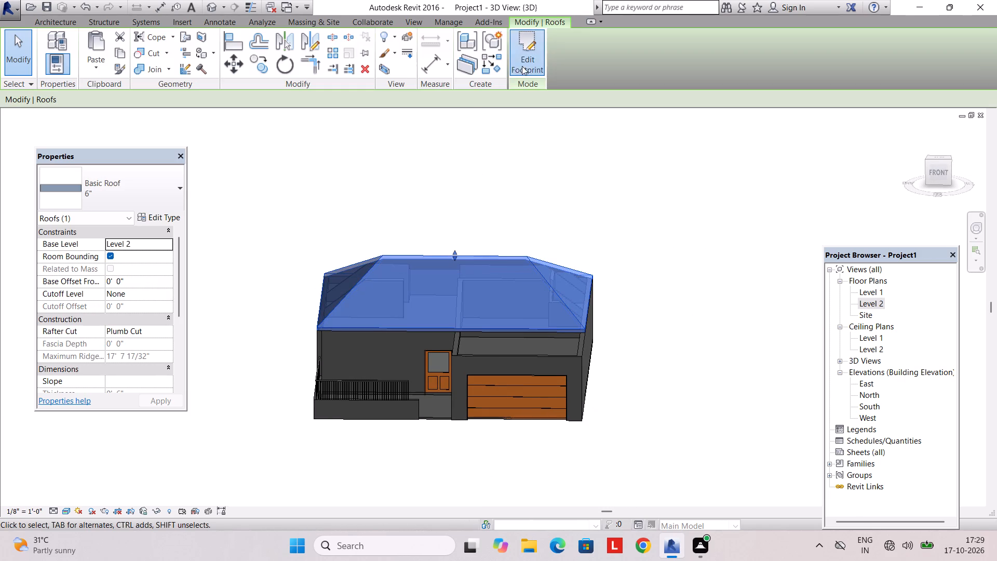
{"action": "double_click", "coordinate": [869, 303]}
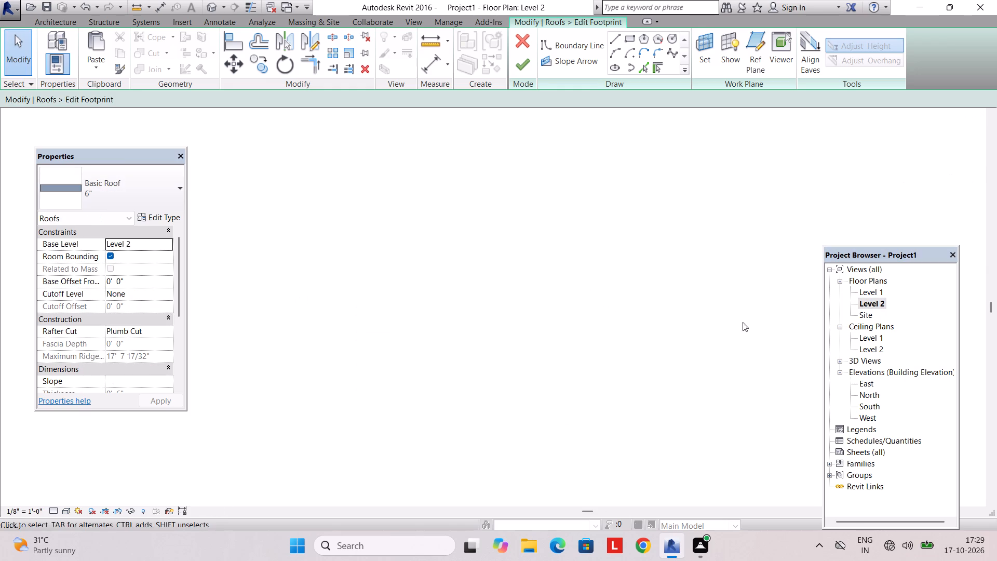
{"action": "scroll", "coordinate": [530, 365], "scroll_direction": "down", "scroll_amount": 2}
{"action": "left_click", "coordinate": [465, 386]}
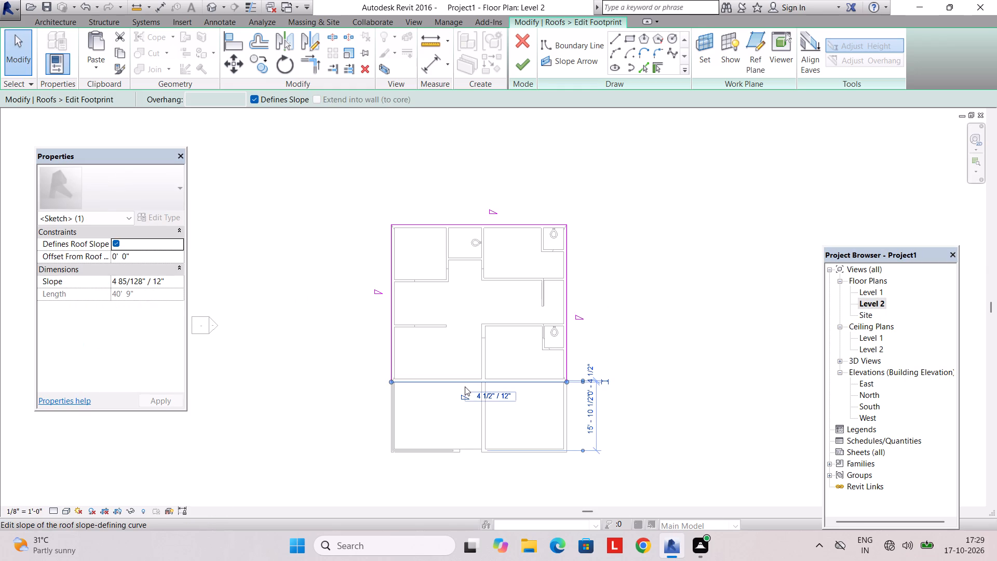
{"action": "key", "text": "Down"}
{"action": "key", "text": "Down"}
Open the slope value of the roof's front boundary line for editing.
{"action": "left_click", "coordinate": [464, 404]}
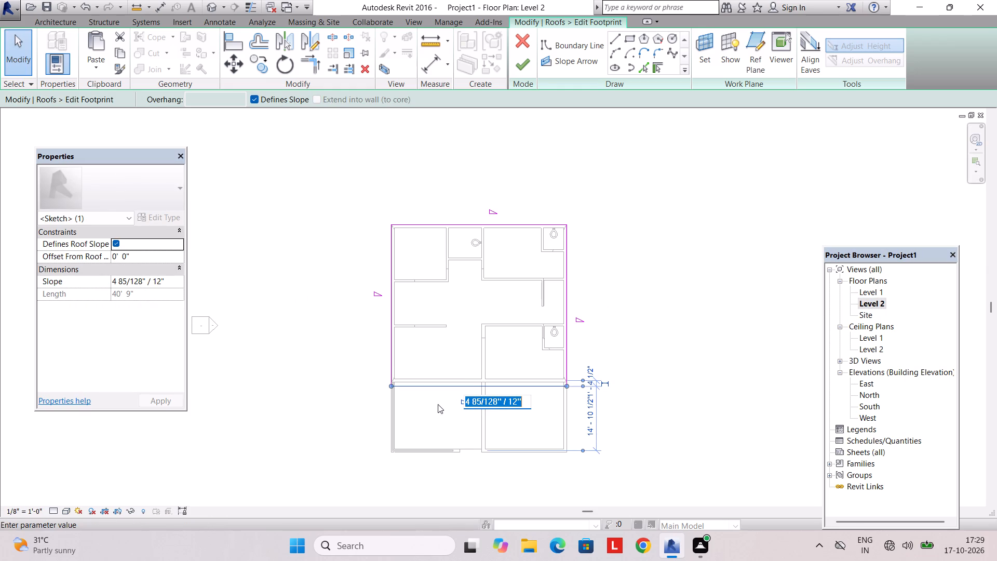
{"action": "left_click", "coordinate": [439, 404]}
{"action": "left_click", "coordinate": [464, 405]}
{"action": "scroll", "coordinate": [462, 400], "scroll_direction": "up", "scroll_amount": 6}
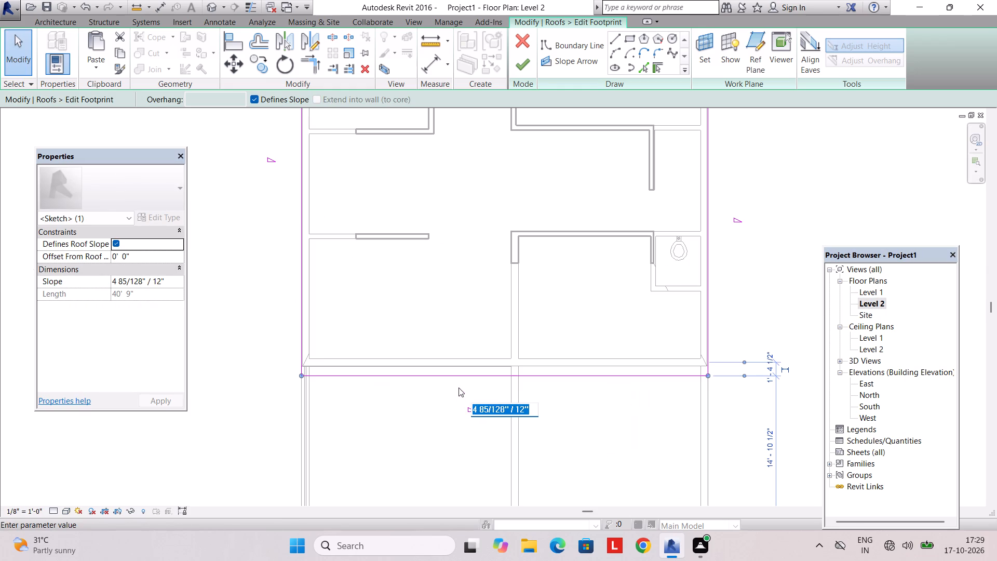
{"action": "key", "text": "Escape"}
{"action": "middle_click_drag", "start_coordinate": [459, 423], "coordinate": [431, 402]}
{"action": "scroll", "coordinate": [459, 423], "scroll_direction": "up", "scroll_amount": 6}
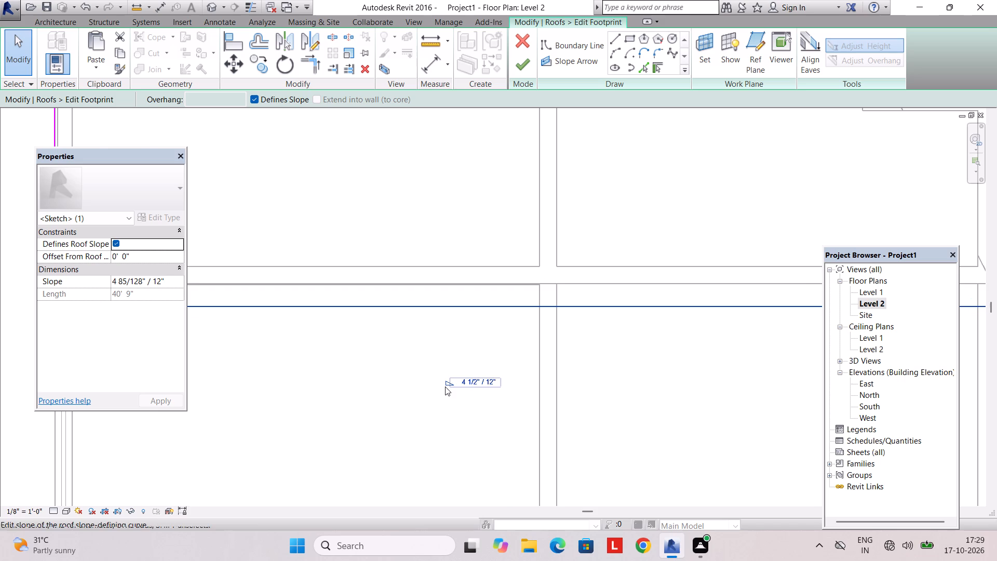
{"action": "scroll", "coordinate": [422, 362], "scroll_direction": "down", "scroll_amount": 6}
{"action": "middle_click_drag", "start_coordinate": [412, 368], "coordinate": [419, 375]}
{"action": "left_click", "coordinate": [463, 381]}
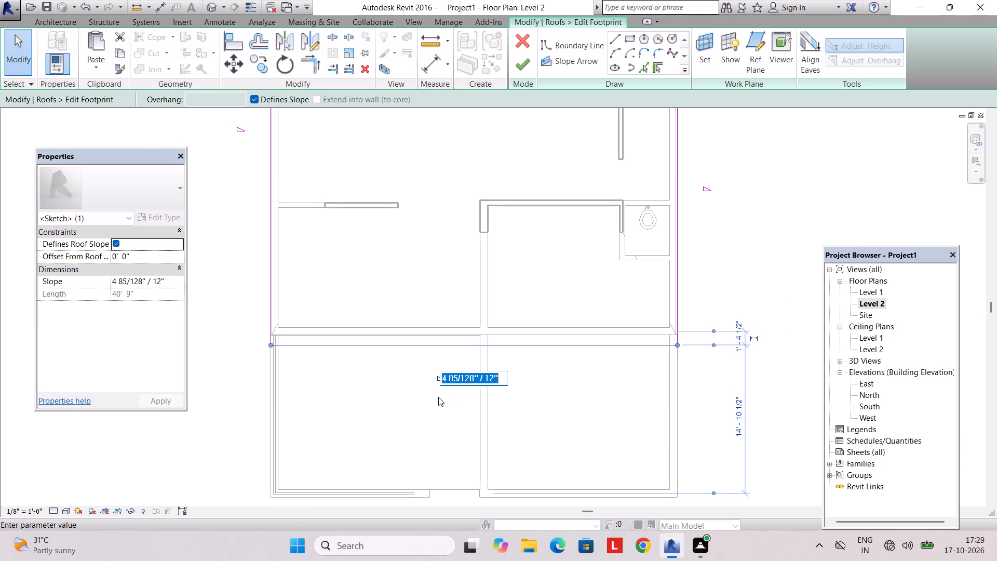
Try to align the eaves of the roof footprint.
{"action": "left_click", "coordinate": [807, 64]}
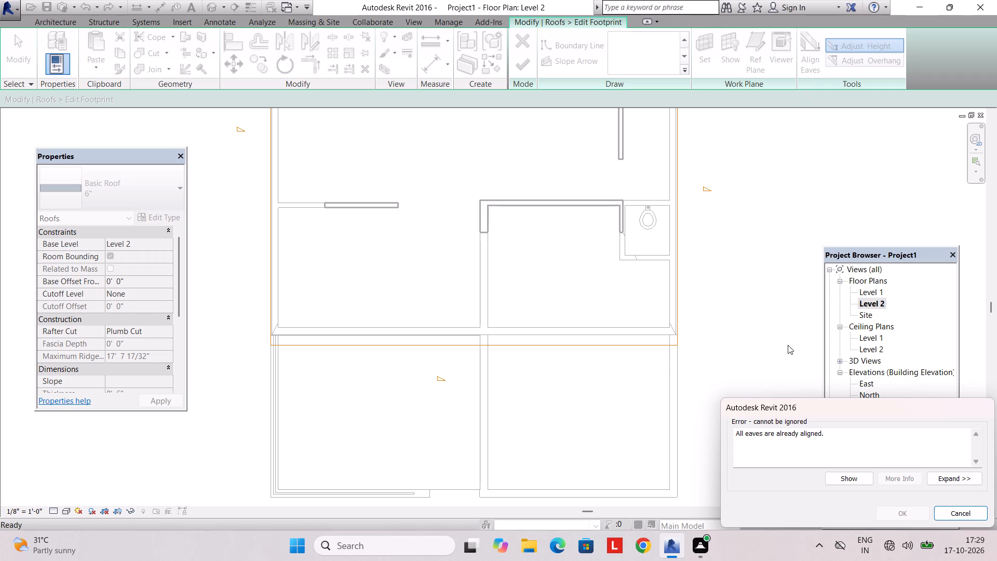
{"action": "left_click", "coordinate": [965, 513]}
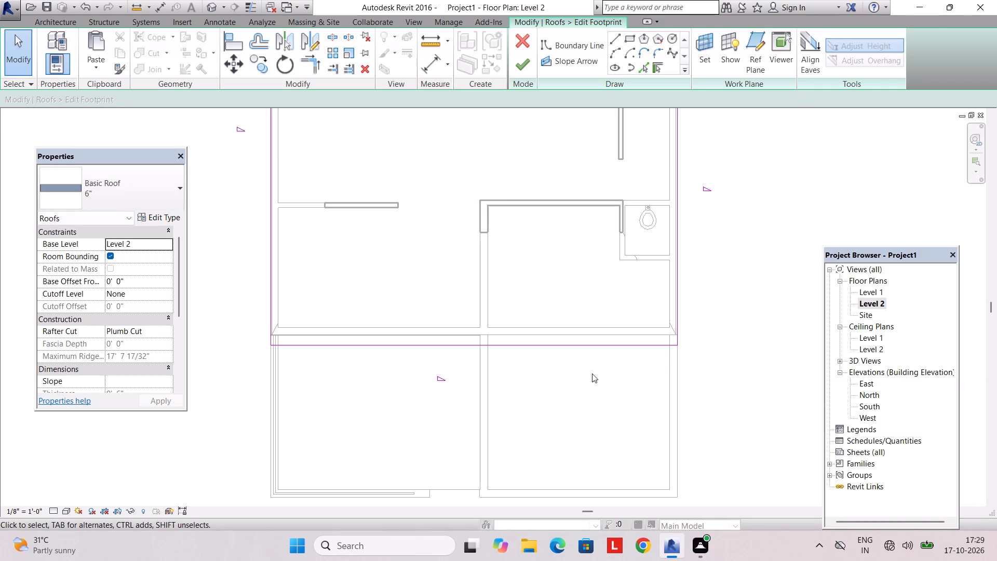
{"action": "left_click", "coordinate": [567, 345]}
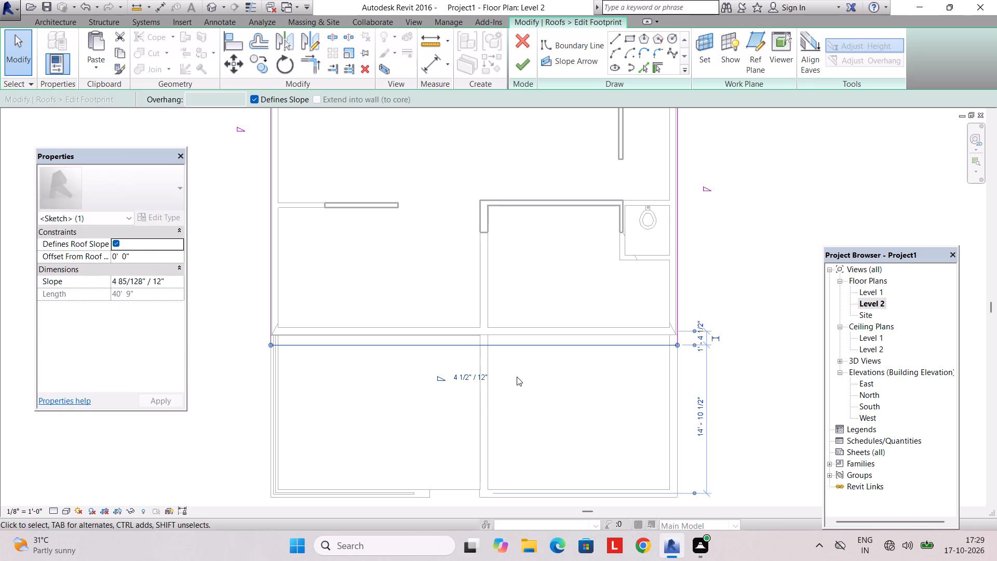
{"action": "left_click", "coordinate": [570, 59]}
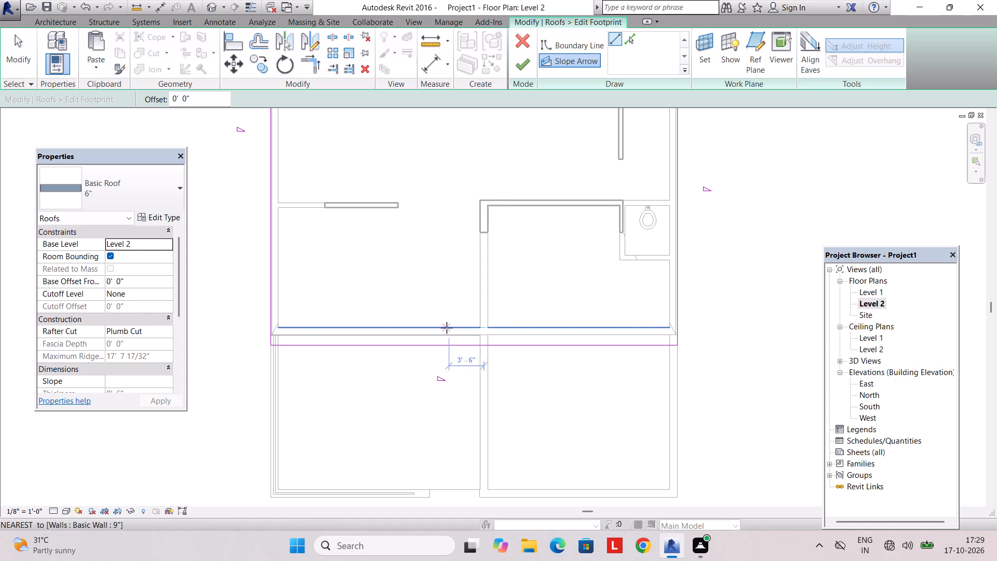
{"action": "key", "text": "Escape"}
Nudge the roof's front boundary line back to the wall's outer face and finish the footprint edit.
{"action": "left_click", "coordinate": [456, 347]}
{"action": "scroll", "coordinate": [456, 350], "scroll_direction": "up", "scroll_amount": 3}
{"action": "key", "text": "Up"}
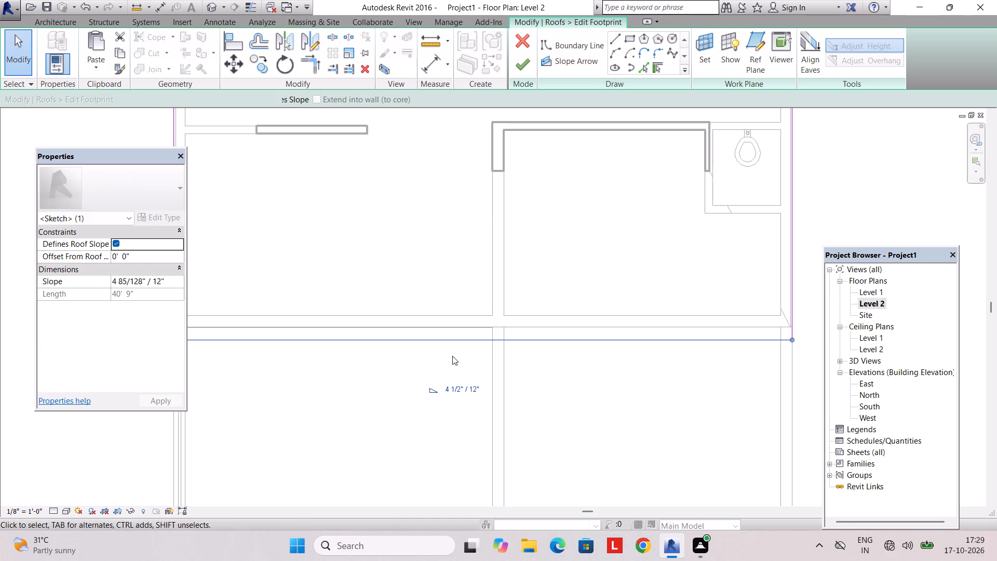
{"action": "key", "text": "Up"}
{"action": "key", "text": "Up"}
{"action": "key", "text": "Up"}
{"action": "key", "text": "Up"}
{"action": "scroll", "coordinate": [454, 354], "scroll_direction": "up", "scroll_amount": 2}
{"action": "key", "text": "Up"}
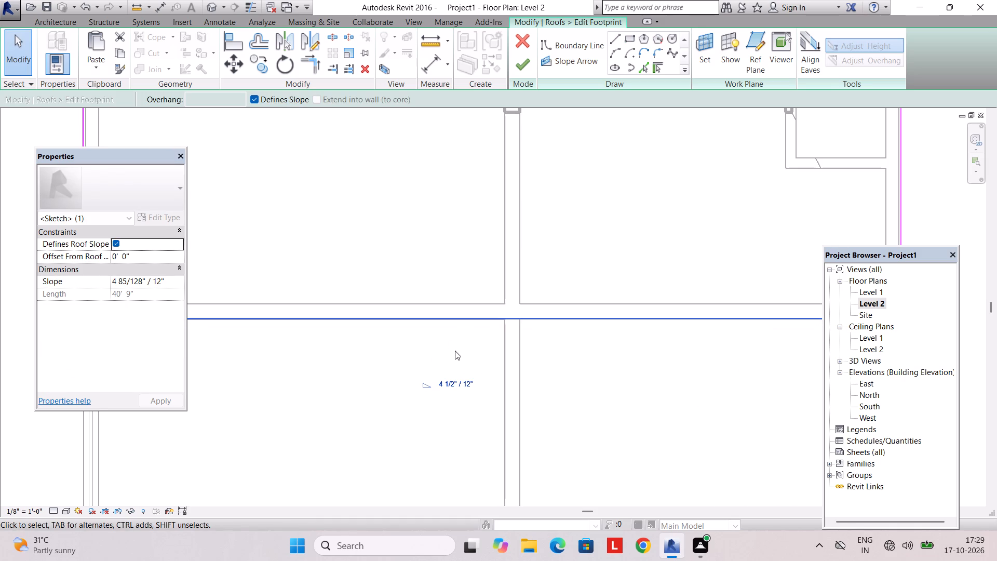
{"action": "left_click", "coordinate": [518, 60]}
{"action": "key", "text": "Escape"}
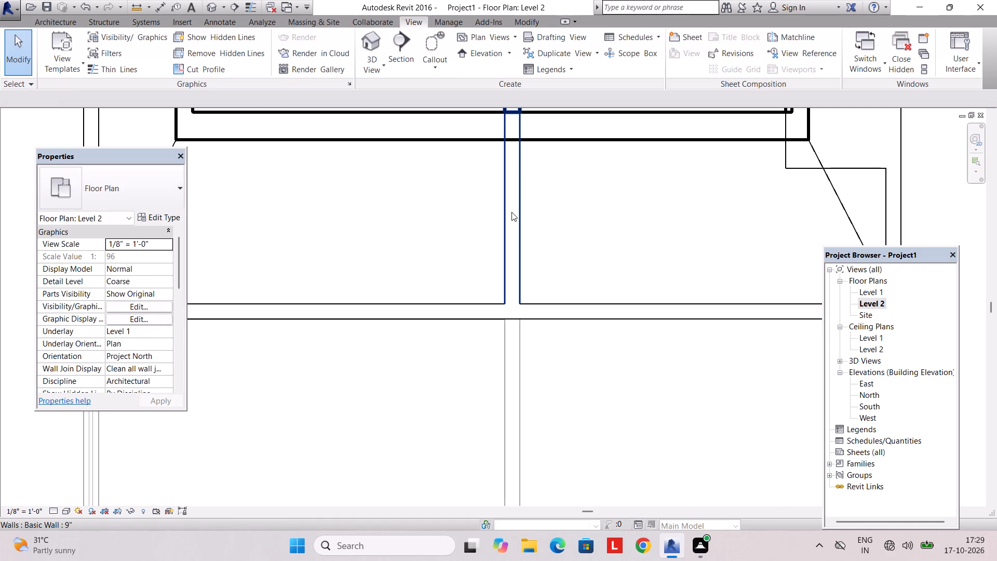
Create a 6" footprint roof on Level 2 over the garage, sketching a 19'-9" by 16'-3" rectangle along the outer wall faces.
{"action": "scroll", "coordinate": [518, 221], "scroll_direction": "down", "scroll_amount": 3}
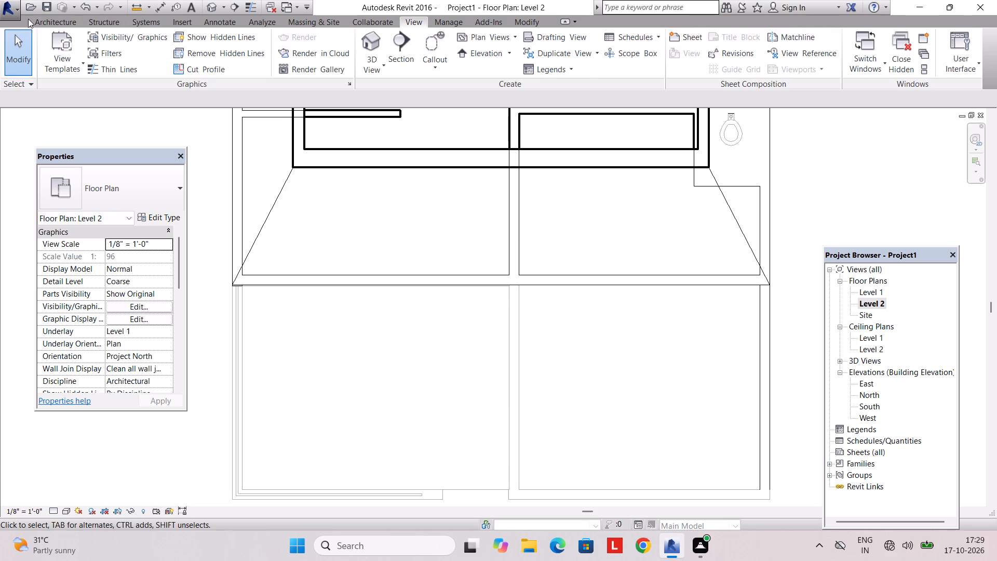
{"action": "left_click", "coordinate": [49, 19]}
{"action": "left_click", "coordinate": [234, 45]}
{"action": "scroll", "coordinate": [358, 233], "scroll_direction": "down", "scroll_amount": 2}
{"action": "middle_click_drag", "start_coordinate": [386, 285], "coordinate": [381, 272]}
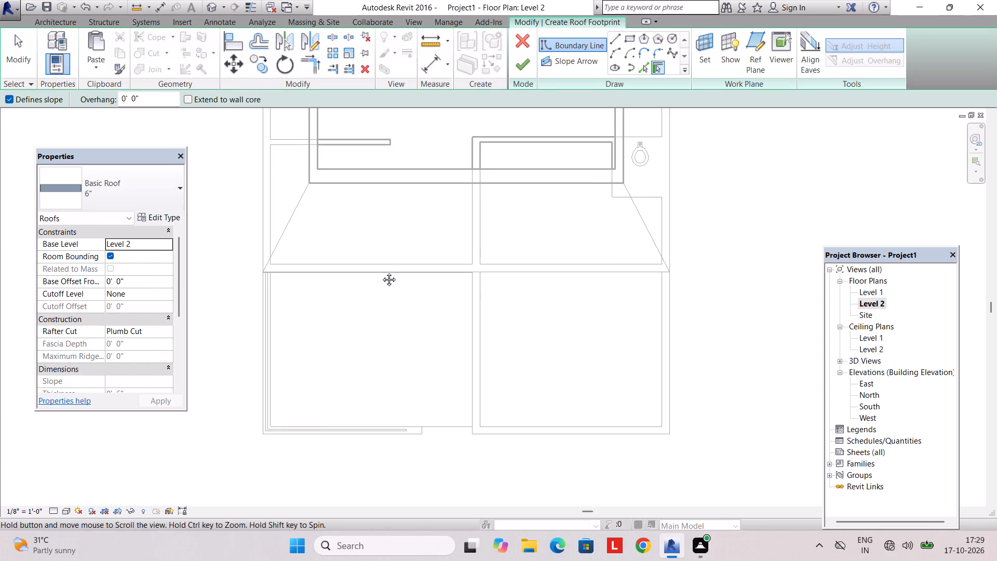
{"action": "middle_click_drag", "start_coordinate": [381, 272], "coordinate": [365, 246]}
{"action": "left_click", "coordinate": [631, 39]}
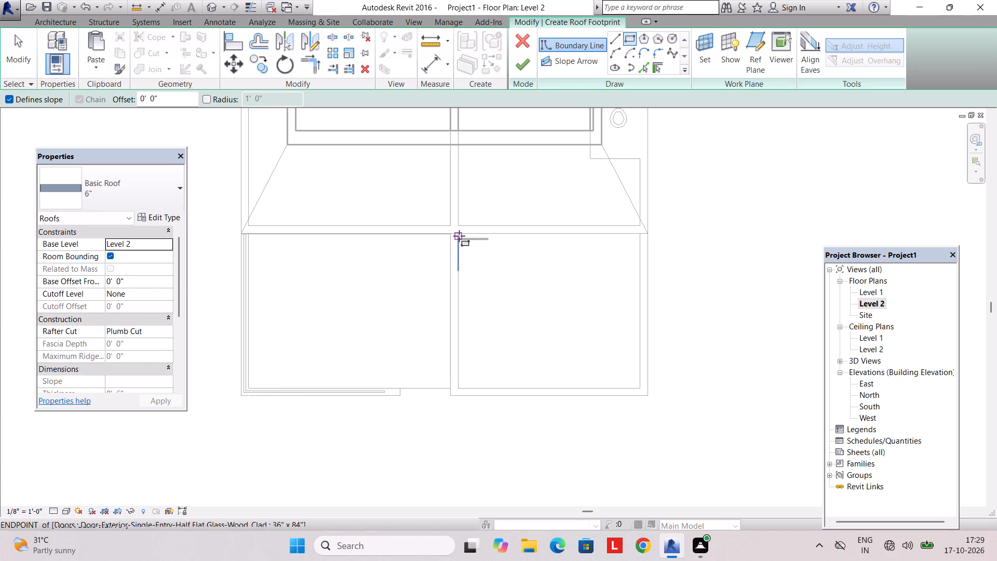
{"action": "left_click", "coordinate": [459, 234]}
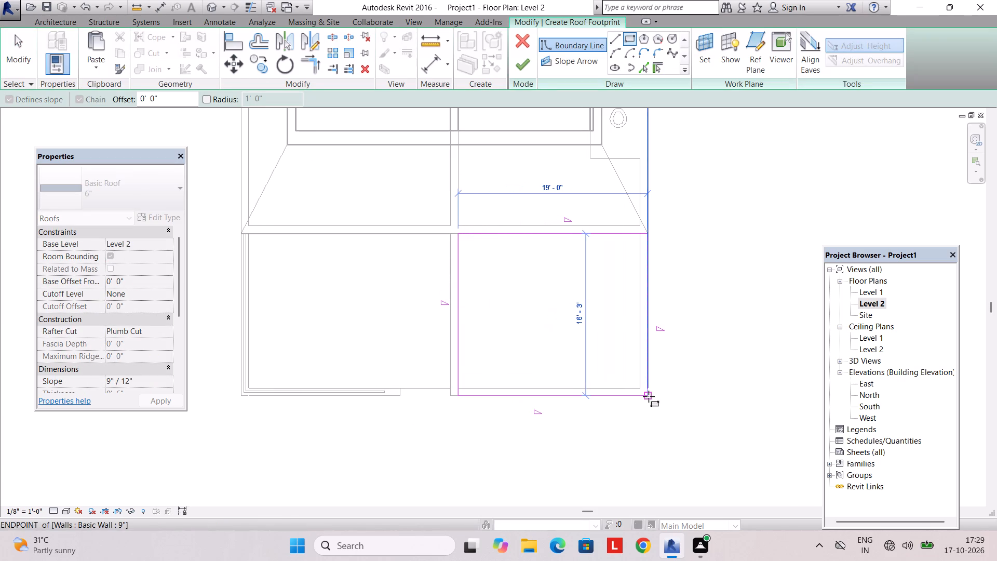
{"action": "key", "text": "Escape"}
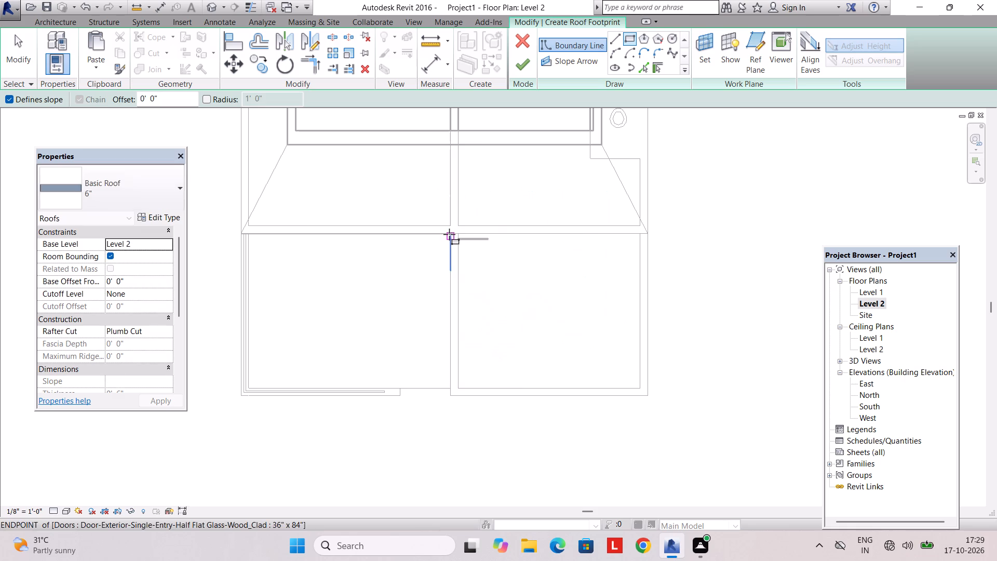
{"action": "key", "text": "space"}
{"action": "left_click", "coordinate": [449, 234]}
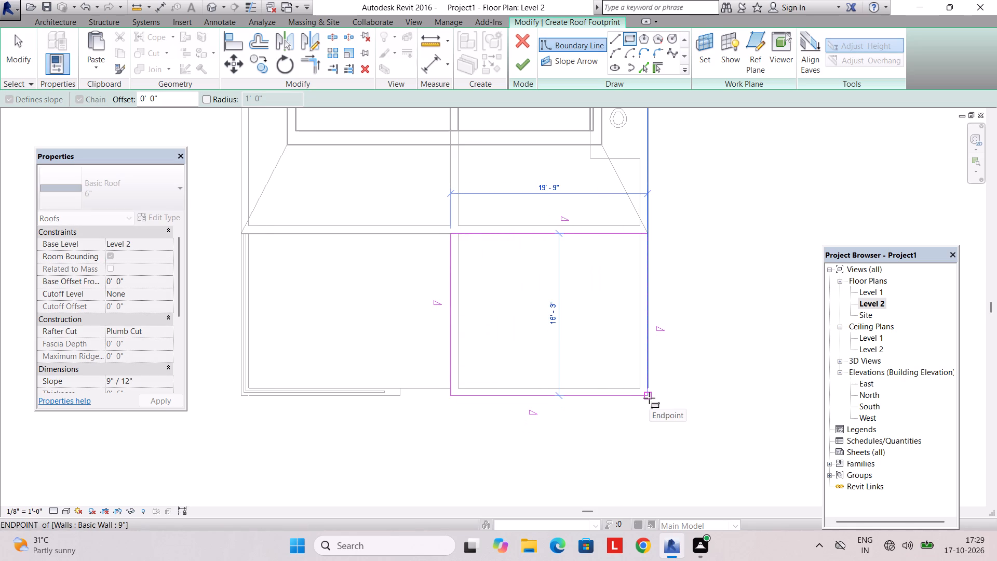
{"action": "left_click", "coordinate": [649, 398]}
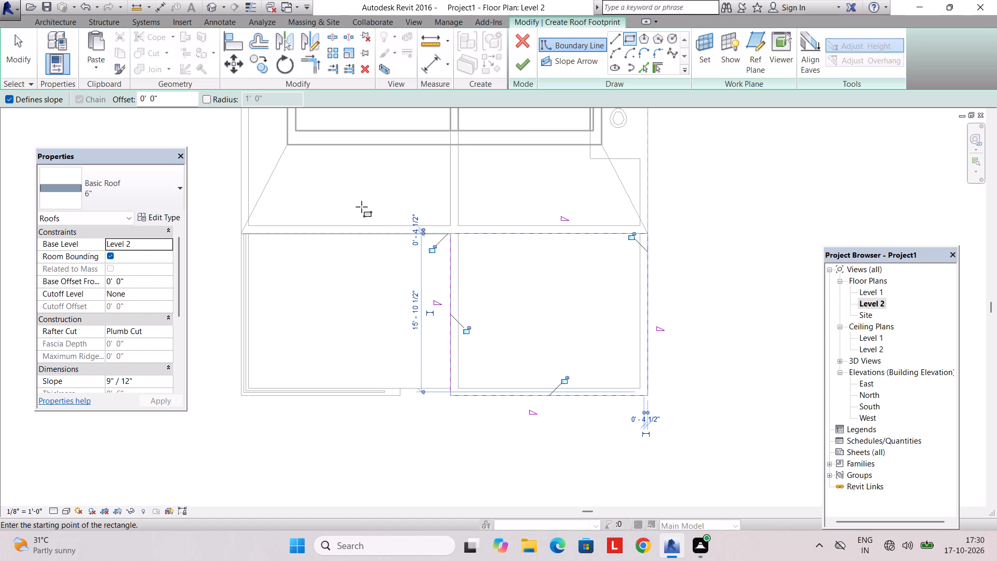
{"action": "left_click", "coordinate": [523, 72]}
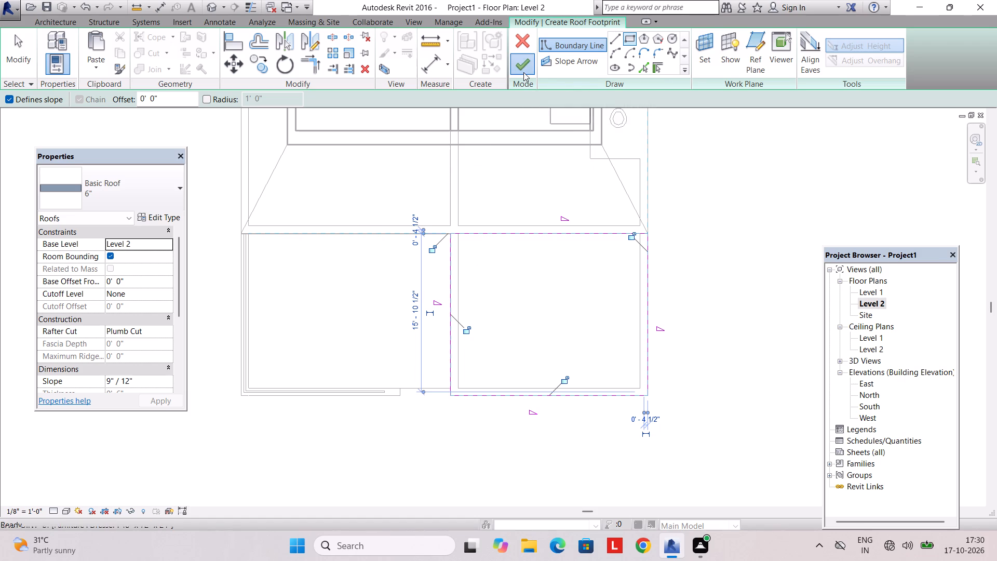
{"action": "left_click", "coordinate": [533, 283]}
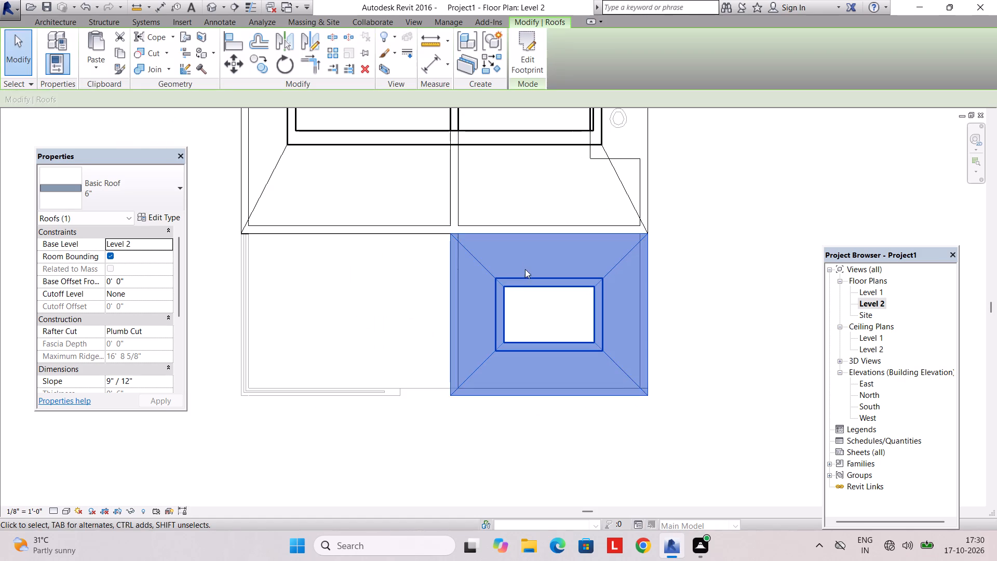
{"action": "key", "text": "Escape"}
Raise the ridge of the garage roof in the default 3D view.
{"action": "left_click", "coordinate": [411, 23]}
{"action": "left_click", "coordinate": [378, 46]}
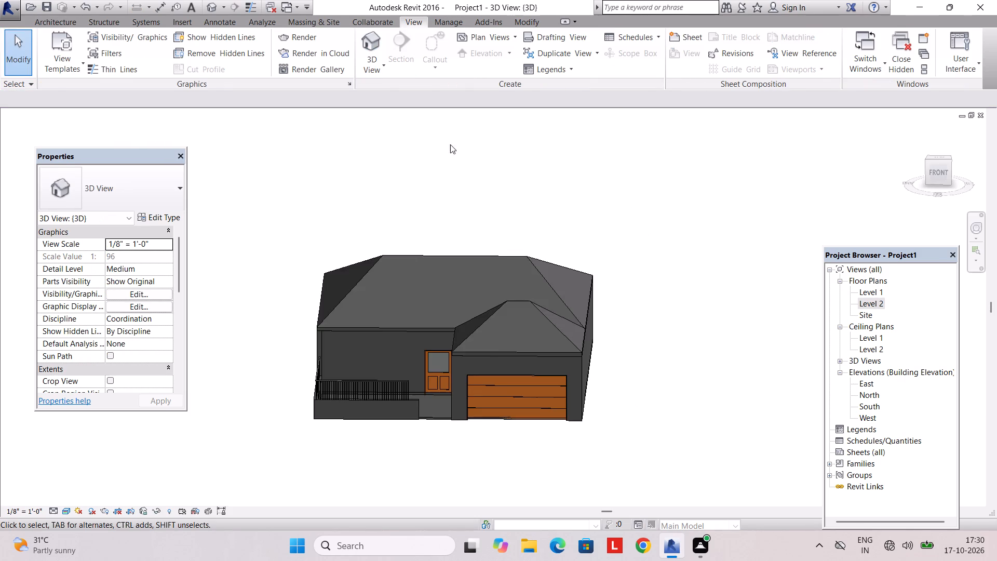
{"action": "scroll", "coordinate": [473, 203], "scroll_direction": "down", "scroll_amount": 2}
{"action": "middle_click_drag", "start_coordinate": [477, 216], "coordinate": [490, 207]}
{"action": "middle_click_drag", "start_coordinate": [530, 276], "coordinate": [504, 293], "text": "shift"}
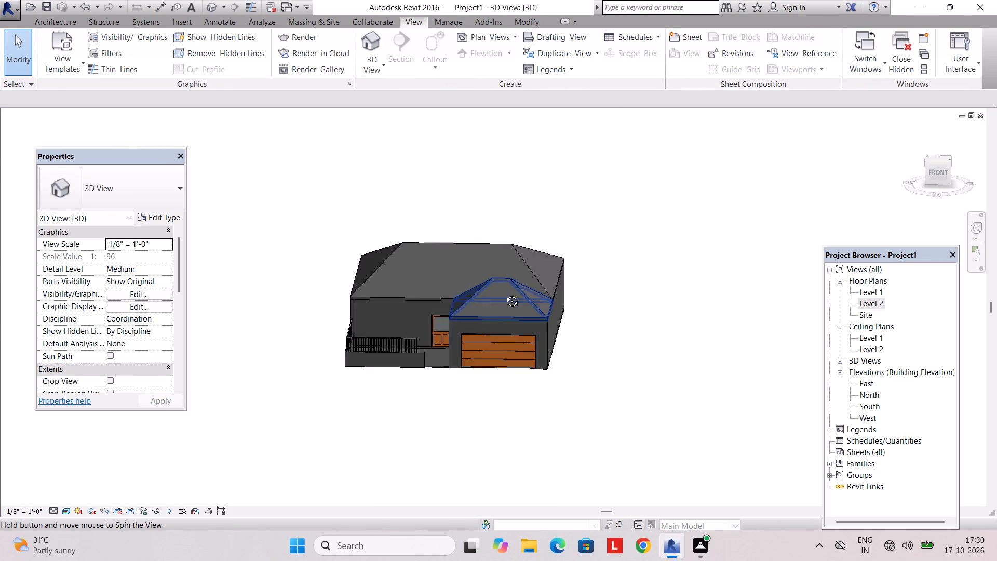
{"action": "middle_click_drag", "start_coordinate": [504, 293], "coordinate": [504, 293], "text": "shift"}
{"action": "left_click", "coordinate": [480, 286]}
{"action": "left_click_drag", "start_coordinate": [483, 277], "coordinate": [487, 259]}
{"action": "key", "text": "Escape"}
Examine the garage roof's shape and its junction with the main roof, down to the two entrance doors.
{"action": "middle_click_drag", "start_coordinate": [498, 295], "coordinate": [540, 284], "text": "shift"}
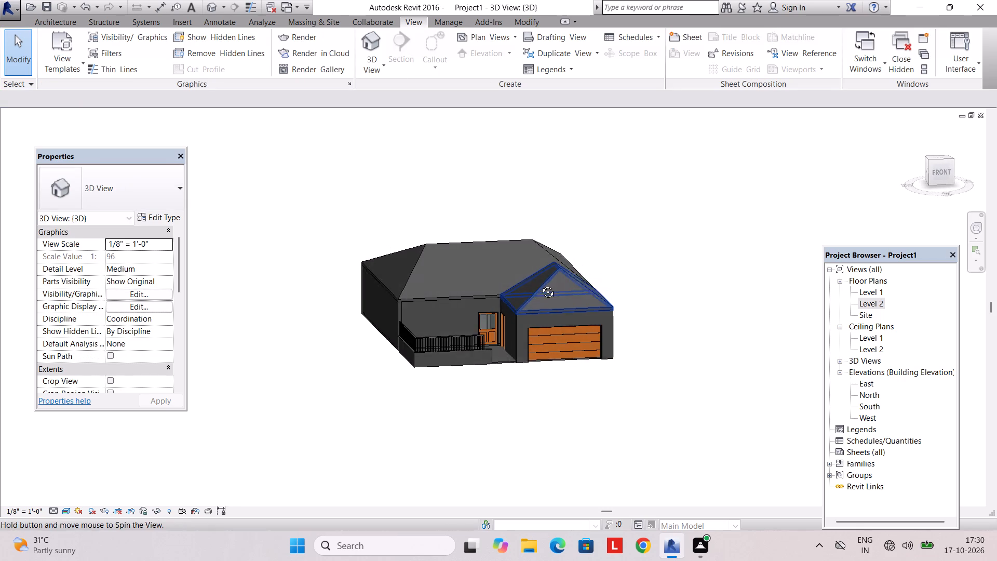
{"action": "middle_click_drag", "start_coordinate": [540, 284], "coordinate": [540, 291], "text": "shift"}
{"action": "middle_click_drag", "start_coordinate": [493, 242], "coordinate": [484, 210], "text": "shift"}
{"action": "scroll", "coordinate": [544, 273], "scroll_direction": "up", "scroll_amount": 3}
{"action": "middle_click_drag", "start_coordinate": [543, 271], "coordinate": [523, 295], "text": "shift"}
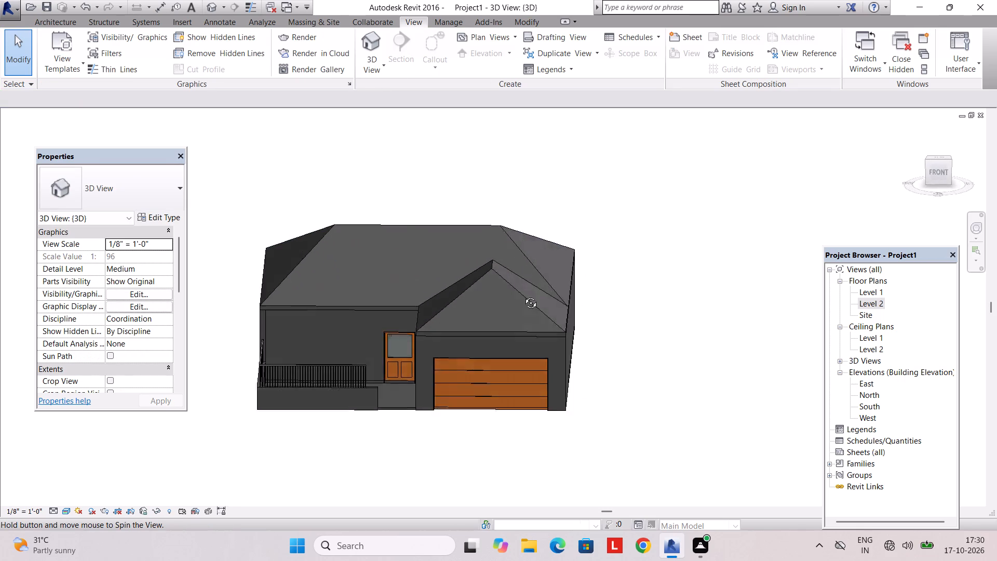
{"action": "middle_click_drag", "start_coordinate": [523, 295], "coordinate": [610, 327], "text": "shift"}
{"action": "scroll", "coordinate": [607, 345], "scroll_direction": "up", "scroll_amount": 2}
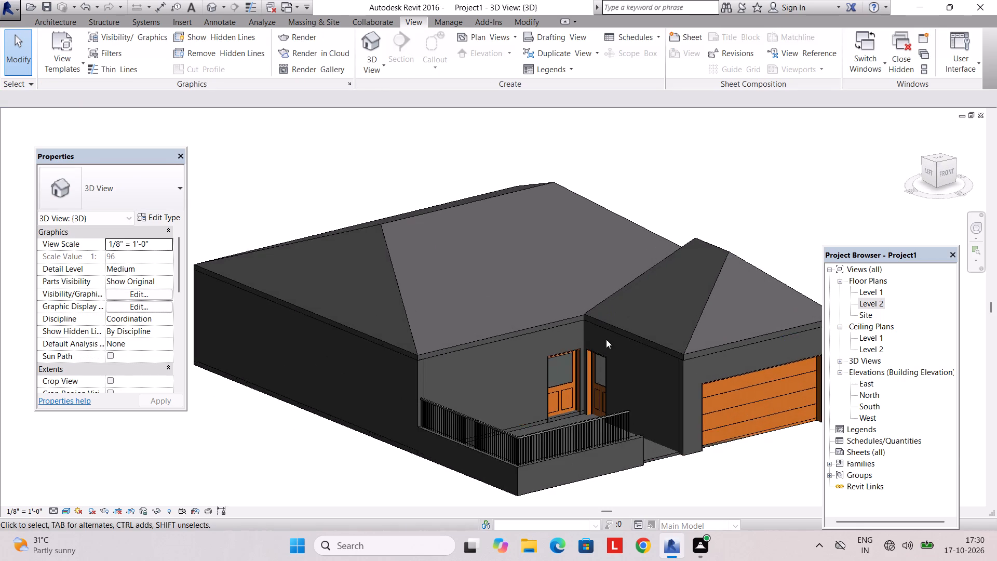
{"action": "scroll", "coordinate": [606, 339], "scroll_direction": "up", "scroll_amount": 3}
{"action": "middle_click_drag", "start_coordinate": [601, 356], "coordinate": [631, 339]}
{"action": "scroll", "coordinate": [652, 350], "scroll_direction": "up", "scroll_amount": 3}
{"action": "scroll", "coordinate": [705, 362], "scroll_direction": "up", "scroll_amount": 4}
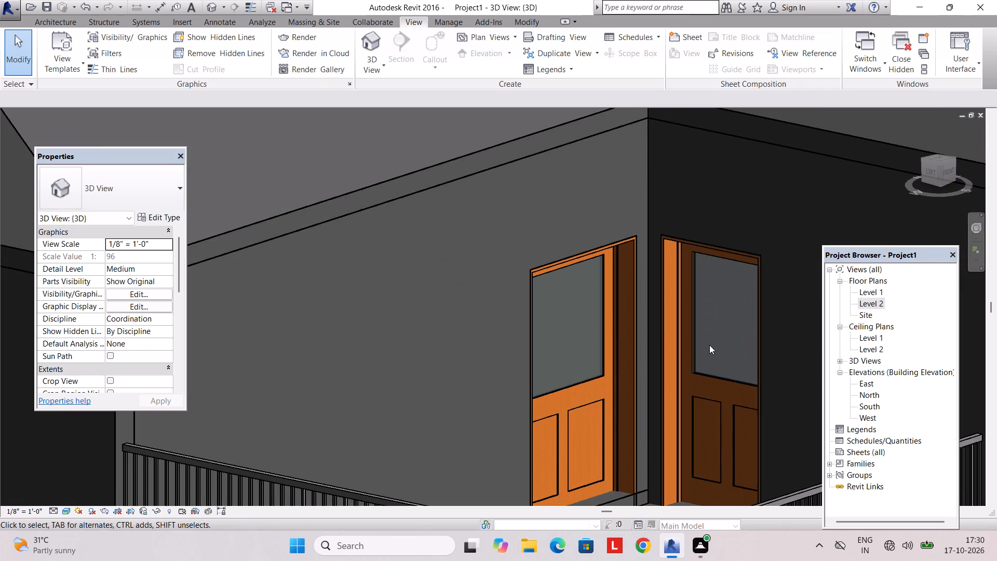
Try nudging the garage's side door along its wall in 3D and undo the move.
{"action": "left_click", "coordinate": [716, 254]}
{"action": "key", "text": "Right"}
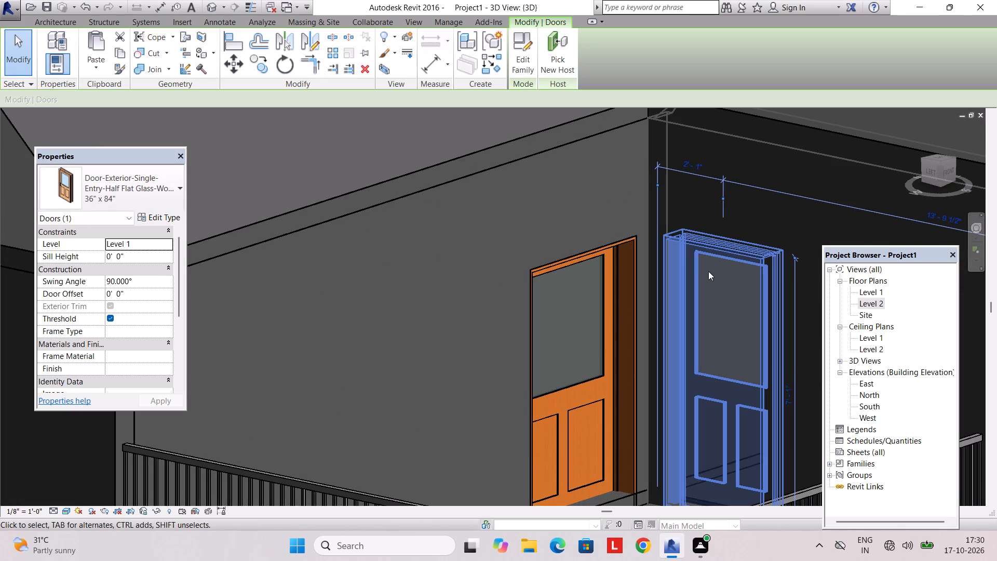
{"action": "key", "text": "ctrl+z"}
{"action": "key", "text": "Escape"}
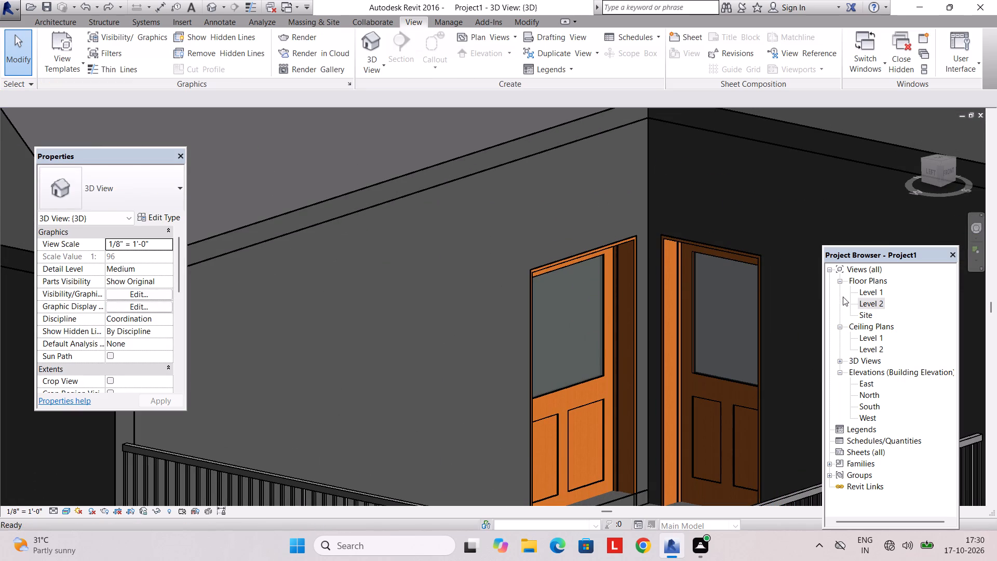
Nudge the garage's side door toward the front on the Level 1 plan, placing its centre 2'-6" from the bedroom wall.
{"action": "double_click", "coordinate": [870, 292]}
{"action": "scroll", "coordinate": [515, 371], "scroll_direction": "up", "scroll_amount": 2}
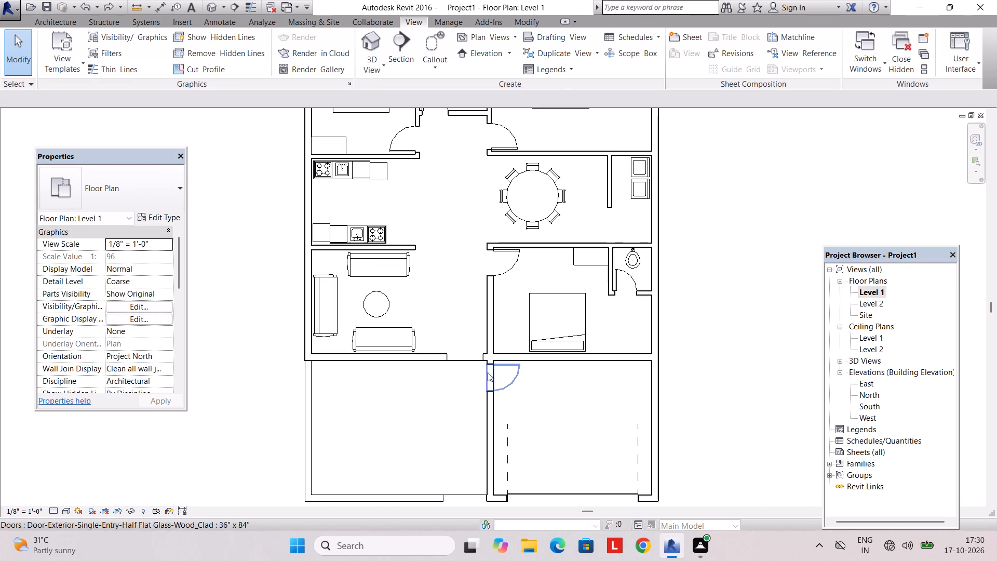
{"action": "left_click", "coordinate": [489, 370]}
{"action": "scroll", "coordinate": [489, 370], "scroll_direction": "up", "scroll_amount": 3}
{"action": "key", "text": "Down"}
{"action": "key", "text": "Down"}
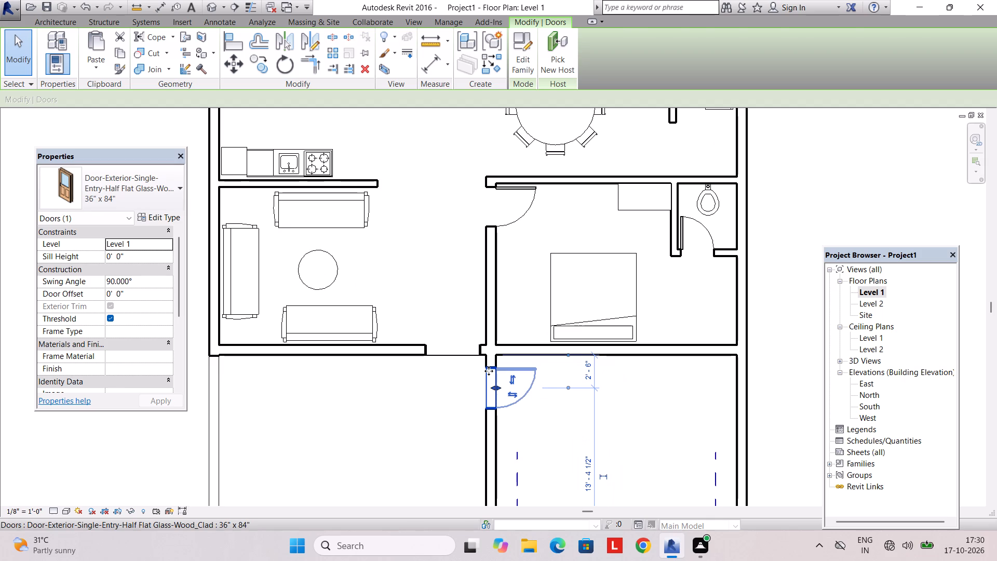
{"action": "key", "text": "Escape"}
Examine the house in the default 3D view, checking the roofs, porch and moved garage side door from several angles.
{"action": "left_click", "coordinate": [370, 61]}
{"action": "left_click", "coordinate": [376, 76]}
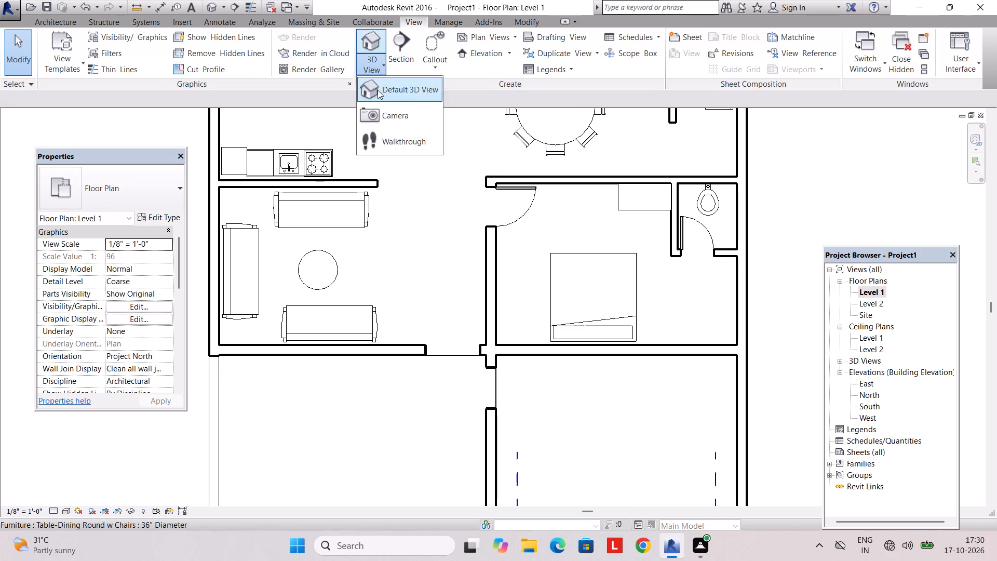
{"action": "left_click", "coordinate": [378, 90]}
{"action": "middle_click_drag", "start_coordinate": [500, 251], "coordinate": [494, 251], "text": "shift"}
{"action": "middle_click", "coordinate": [382, 245], "text": "shift"}
{"action": "middle_click_drag", "start_coordinate": [410, 250], "coordinate": [269, 239], "text": "shift"}
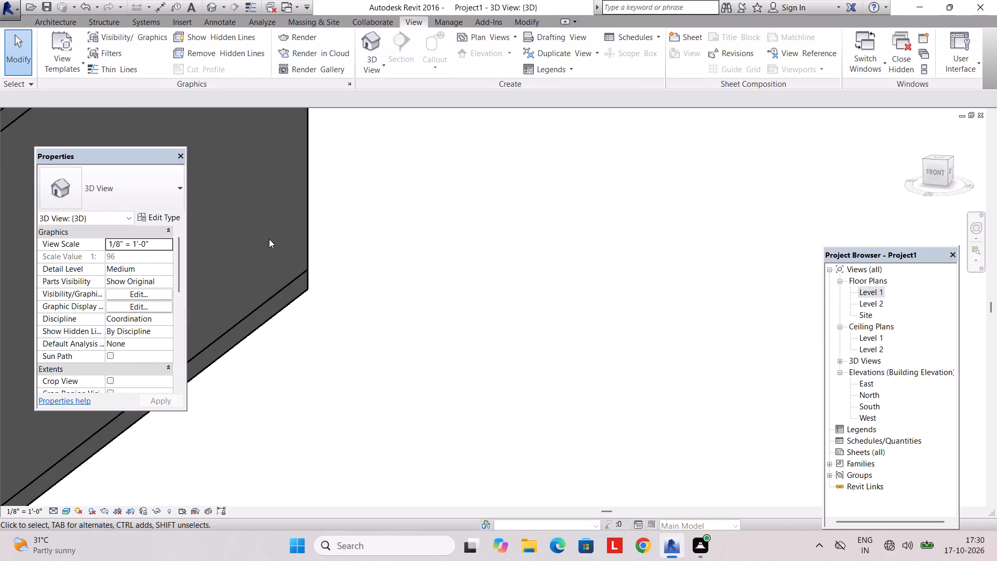
{"action": "scroll", "coordinate": [292, 239], "scroll_direction": "down", "scroll_amount": 11}
{"action": "middle_click_drag", "start_coordinate": [298, 246], "coordinate": [474, 246], "text": "shift"}
{"action": "middle_click_drag", "start_coordinate": [420, 252], "coordinate": [322, 260]}
{"action": "middle_click_drag", "start_coordinate": [334, 251], "coordinate": [350, 257]}
{"action": "scroll", "coordinate": [341, 255], "scroll_direction": "down", "scroll_amount": 1}
{"action": "middle_click_drag", "start_coordinate": [350, 257], "coordinate": [498, 280]}
{"action": "middle_click_drag", "start_coordinate": [511, 282], "coordinate": [455, 316], "text": "shift"}
{"action": "middle_click_drag", "start_coordinate": [412, 280], "coordinate": [534, 360]}
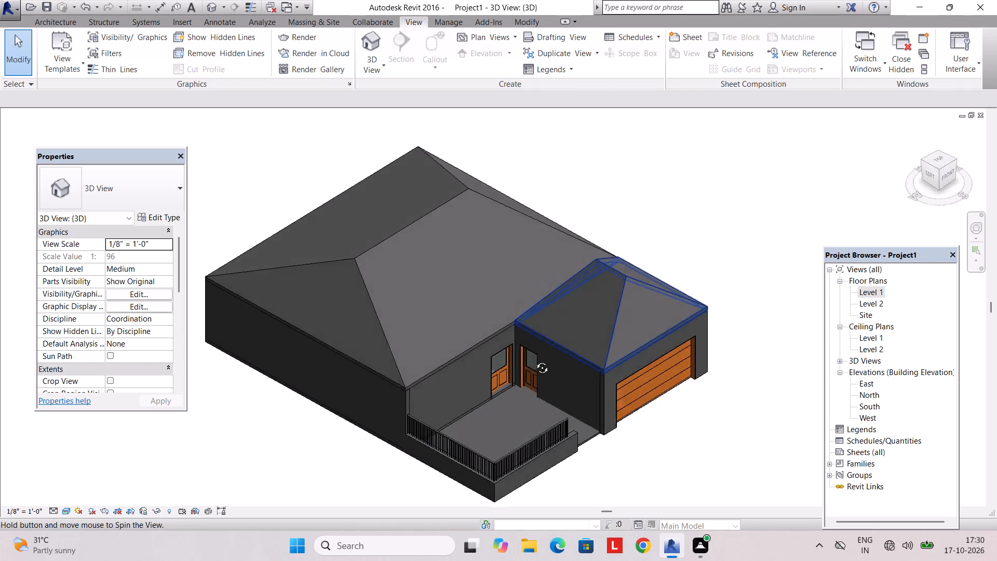
{"action": "middle_click_drag", "start_coordinate": [534, 360], "coordinate": [389, 356]}
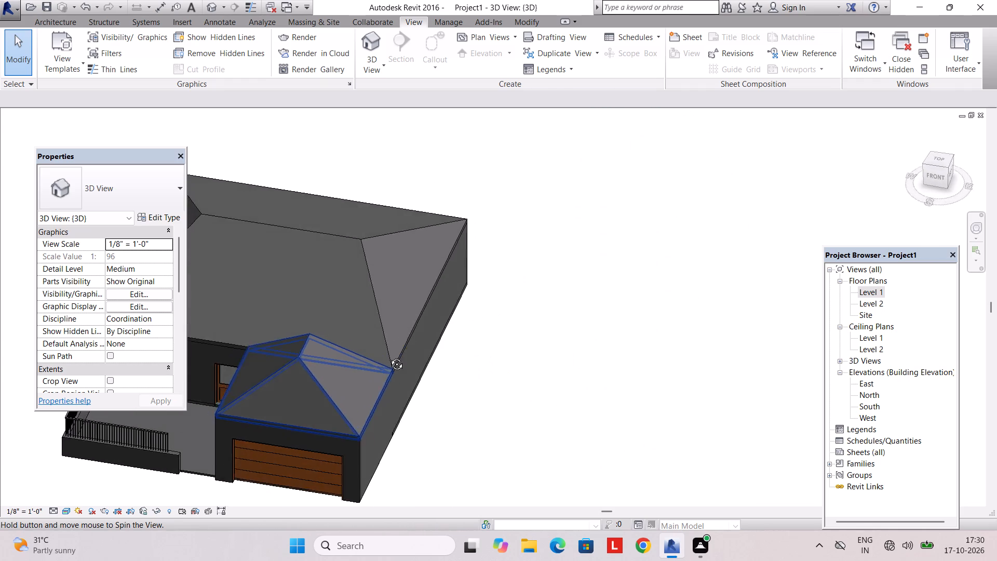
{"action": "middle_click_drag", "start_coordinate": [389, 356], "coordinate": [416, 316]}
Select all 9" walls on the Level 1 plan and open the material selection for their type's structure layer.
{"action": "double_click", "coordinate": [875, 292]}
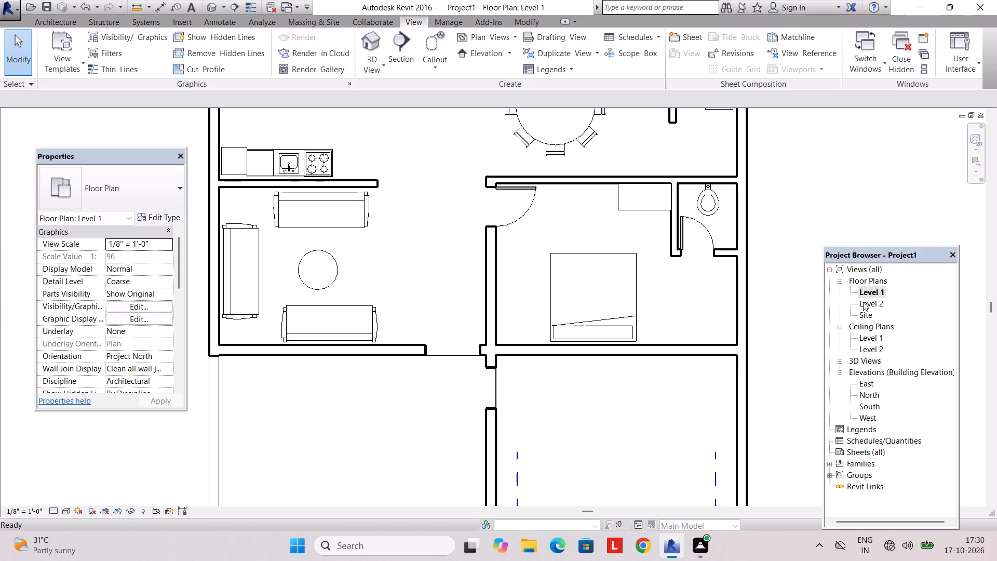
{"action": "scroll", "coordinate": [863, 300], "scroll_direction": "down", "scroll_amount": 3}
{"action": "key", "text": "Escape"}
{"action": "scroll", "coordinate": [584, 440], "scroll_direction": "down", "scroll_amount": 3}
{"action": "key", "text": "Escape"}
{"action": "middle_click_drag", "start_coordinate": [449, 438], "coordinate": [481, 434]}
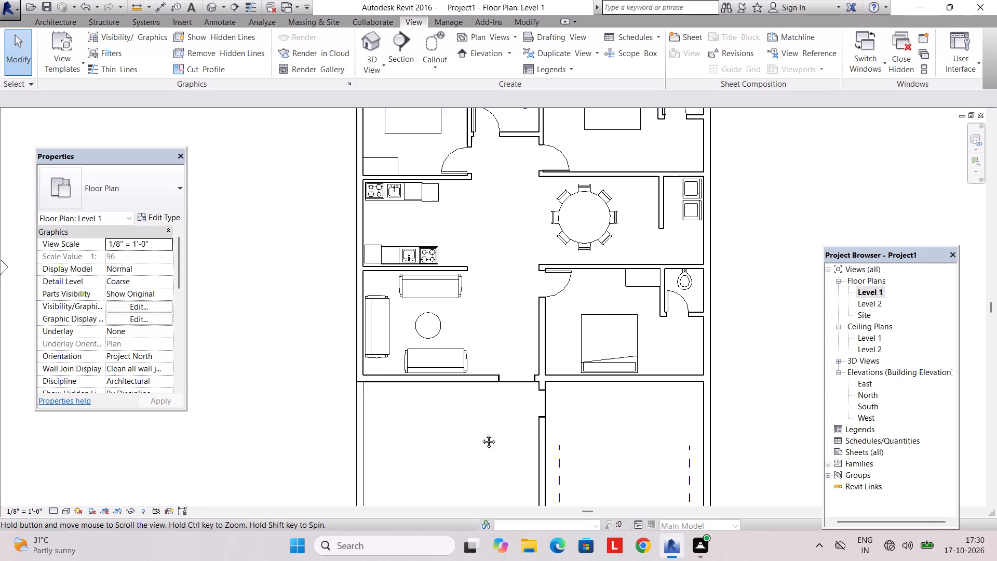
{"action": "middle_click_drag", "start_coordinate": [481, 434], "coordinate": [495, 431]}
{"action": "scroll", "coordinate": [479, 437], "scroll_direction": "down", "scroll_amount": 3}
{"action": "left_click", "coordinate": [421, 391]}
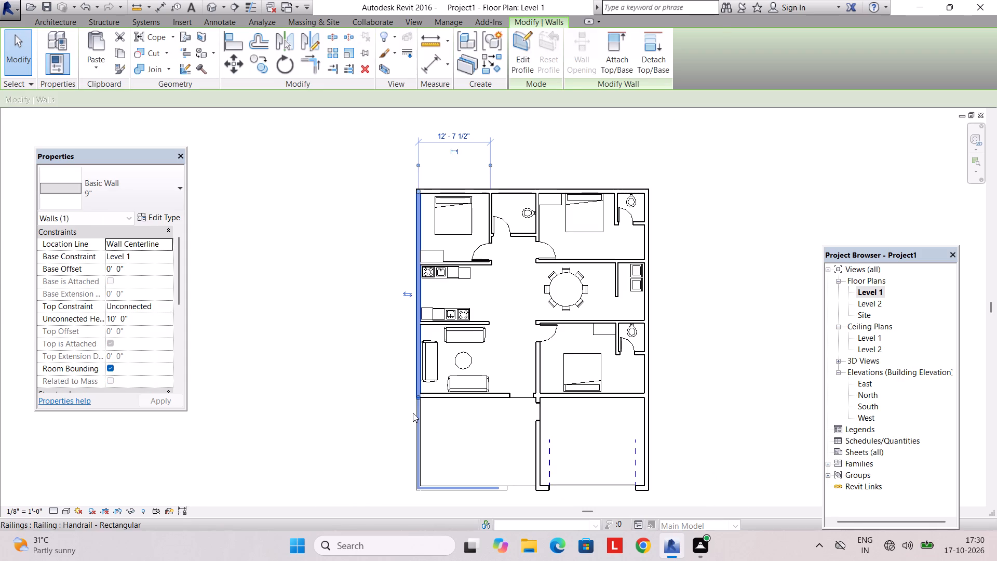
{"action": "type", "text": "SA"}
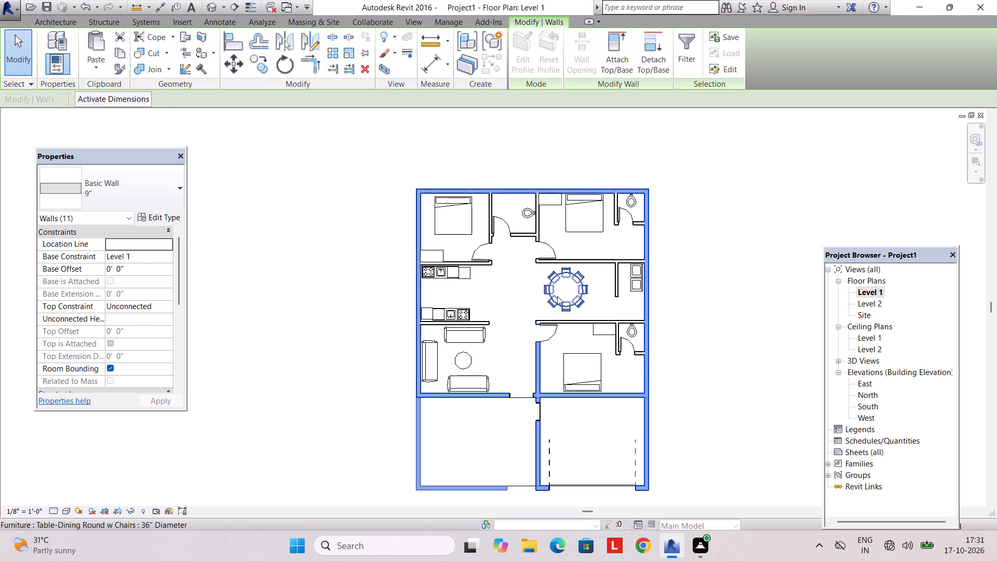
{"action": "left_click", "coordinate": [160, 219]}
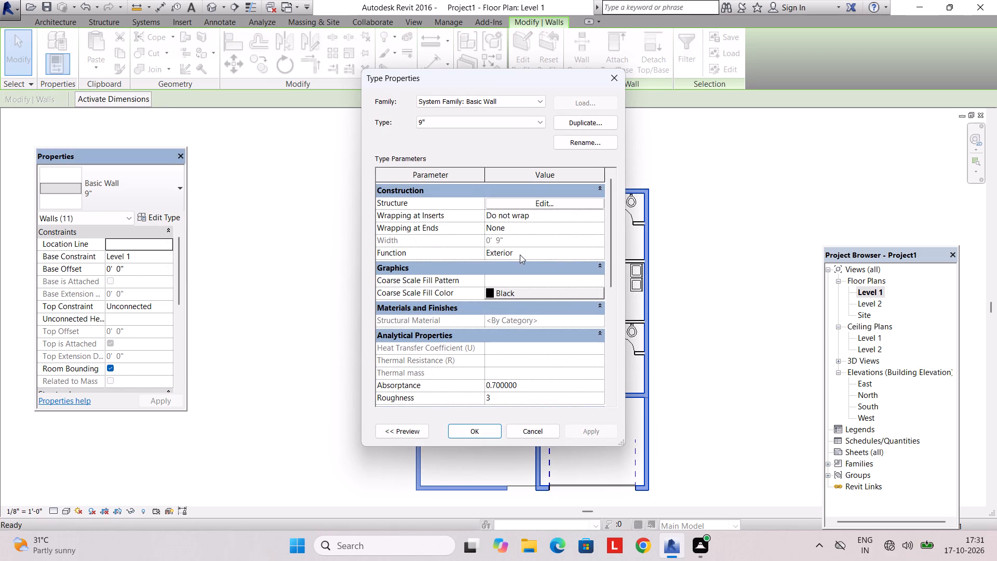
{"action": "key", "text": "Escape"}
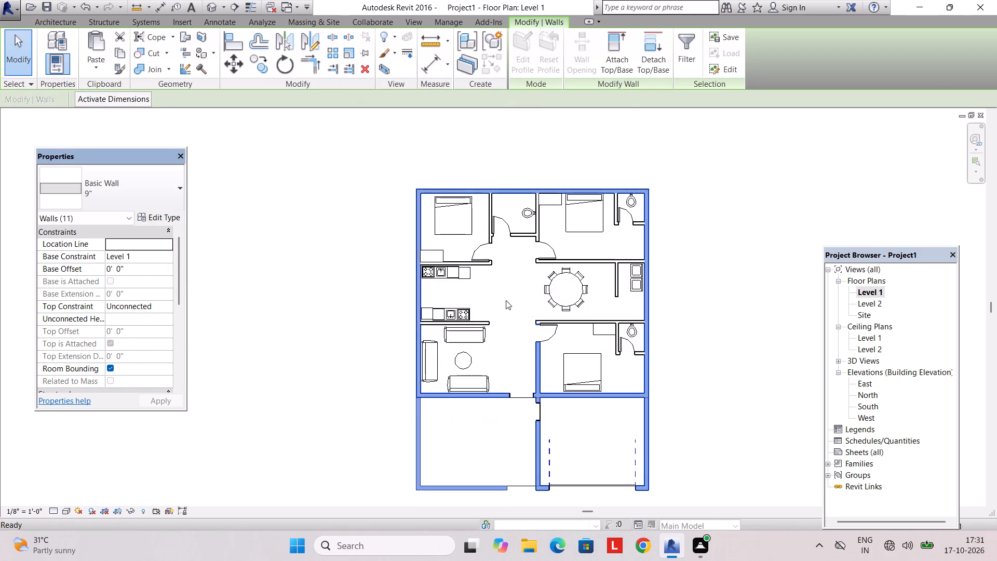
{"action": "left_click", "coordinate": [152, 218]}
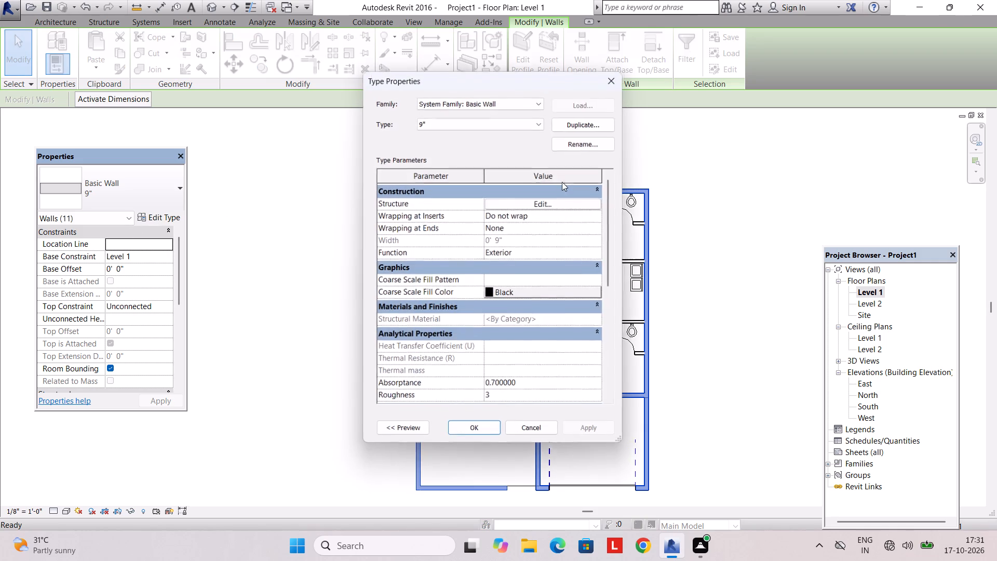
{"action": "left_click", "coordinate": [535, 204]}
{"action": "left_click", "coordinate": [485, 209]}
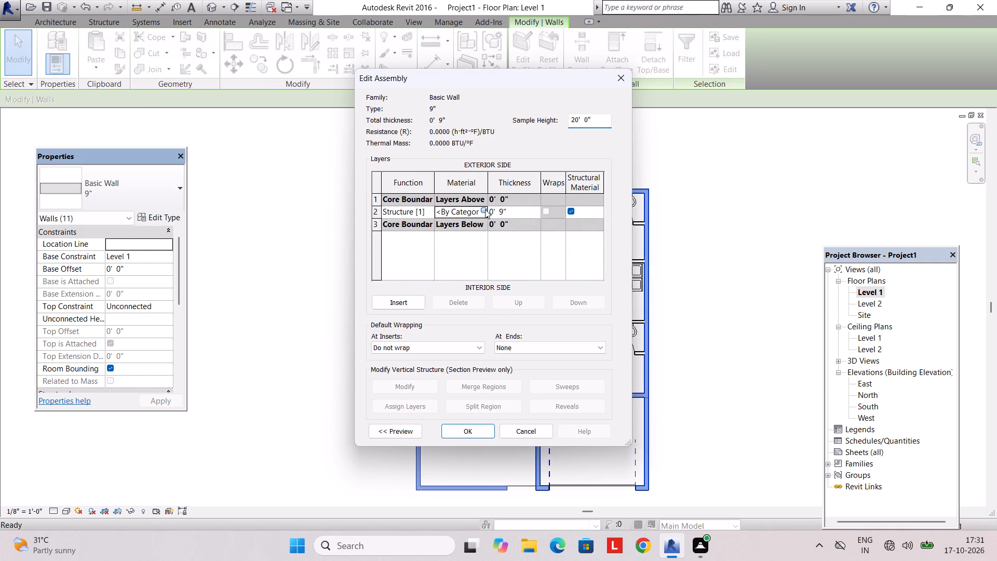
Create a new material for the 9" walls and name it EXT WALL.
{"action": "left_click", "coordinate": [236, 408]}
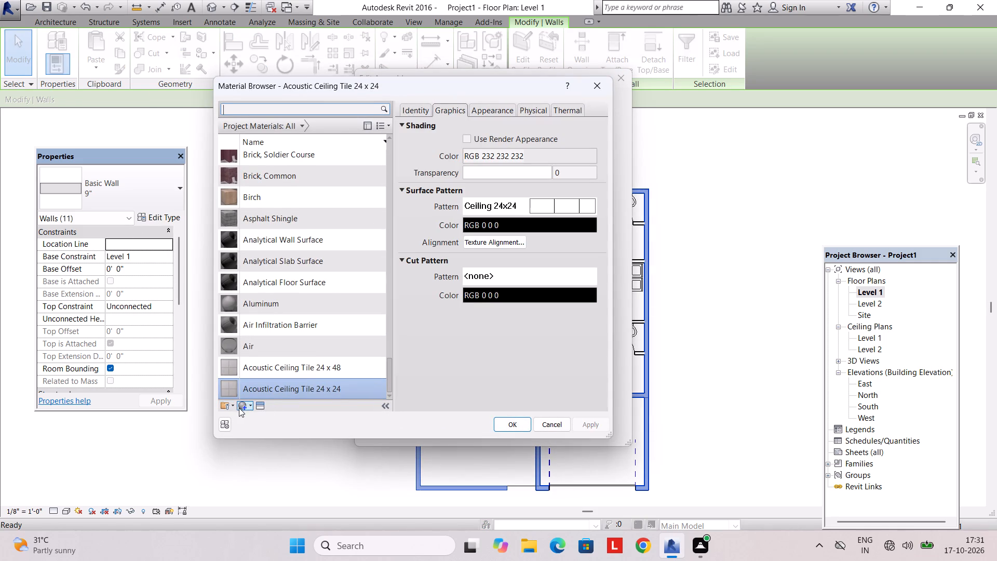
{"action": "left_click", "coordinate": [244, 407]}
{"action": "left_click", "coordinate": [253, 415]}
{"action": "right_click", "coordinate": [290, 258]}
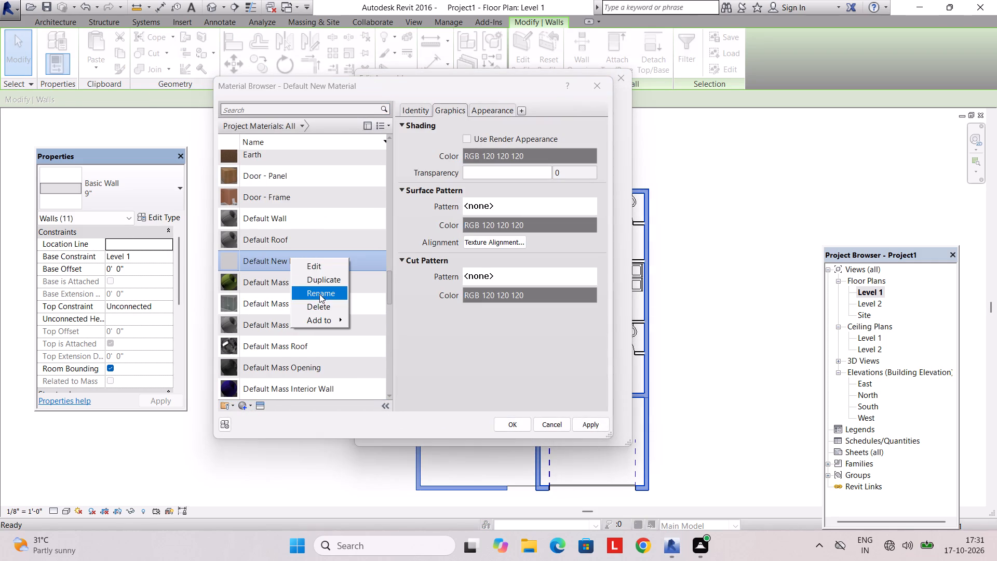
{"action": "left_click", "coordinate": [319, 294]}
{"action": "type", "text": "EXT WALL"}
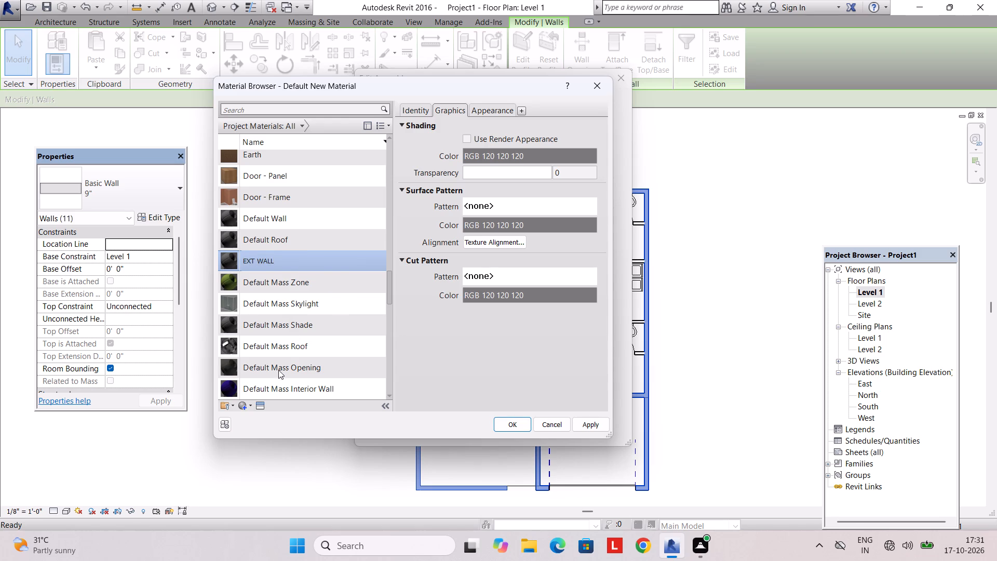
Open the appearance asset library for the EXT WALL material and go to its Wall Paint category.
{"action": "left_click", "coordinate": [264, 408]}
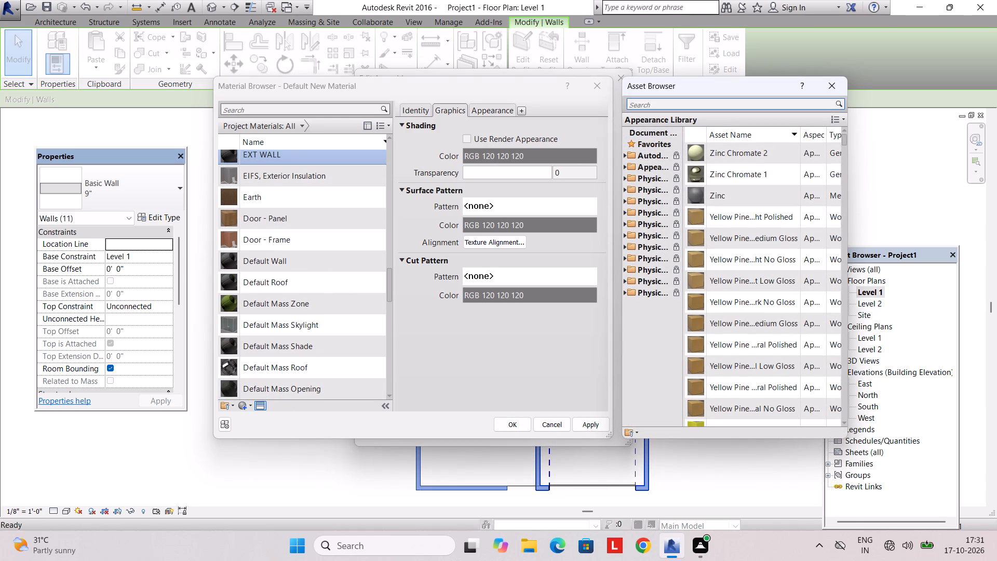
{"action": "double_click", "coordinate": [655, 161]}
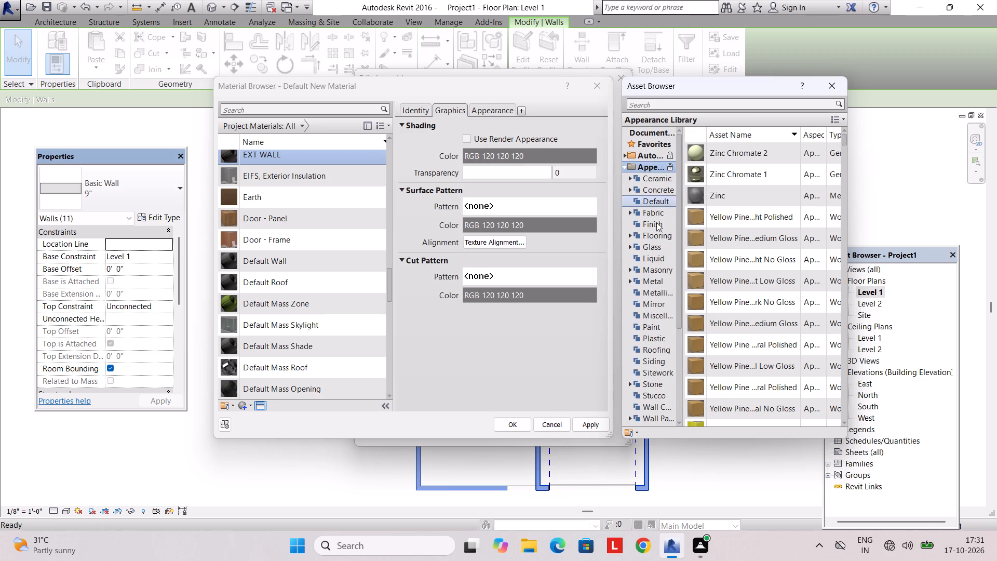
{"action": "scroll", "coordinate": [655, 326], "scroll_direction": "down", "scroll_amount": 4}
{"action": "double_click", "coordinate": [655, 283]}
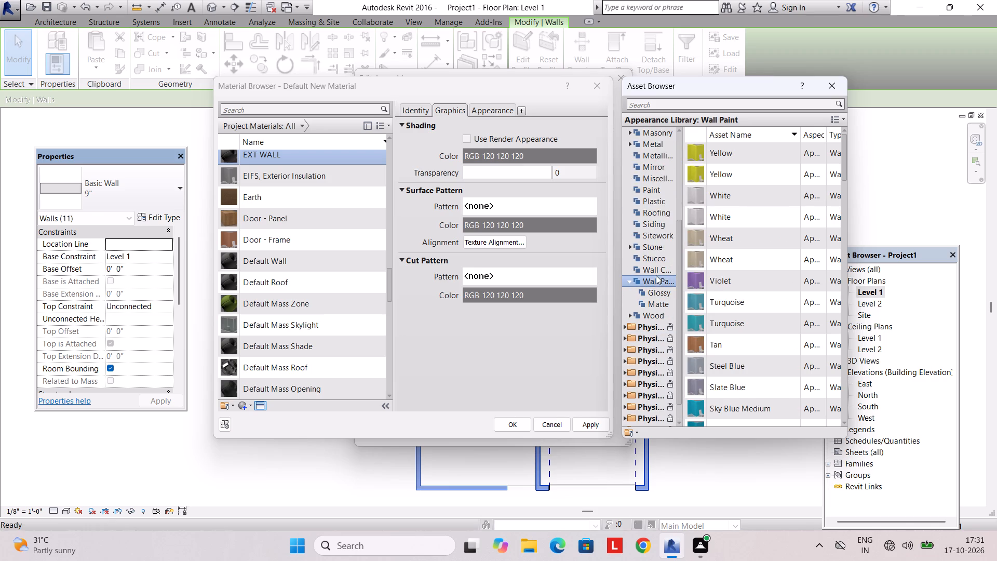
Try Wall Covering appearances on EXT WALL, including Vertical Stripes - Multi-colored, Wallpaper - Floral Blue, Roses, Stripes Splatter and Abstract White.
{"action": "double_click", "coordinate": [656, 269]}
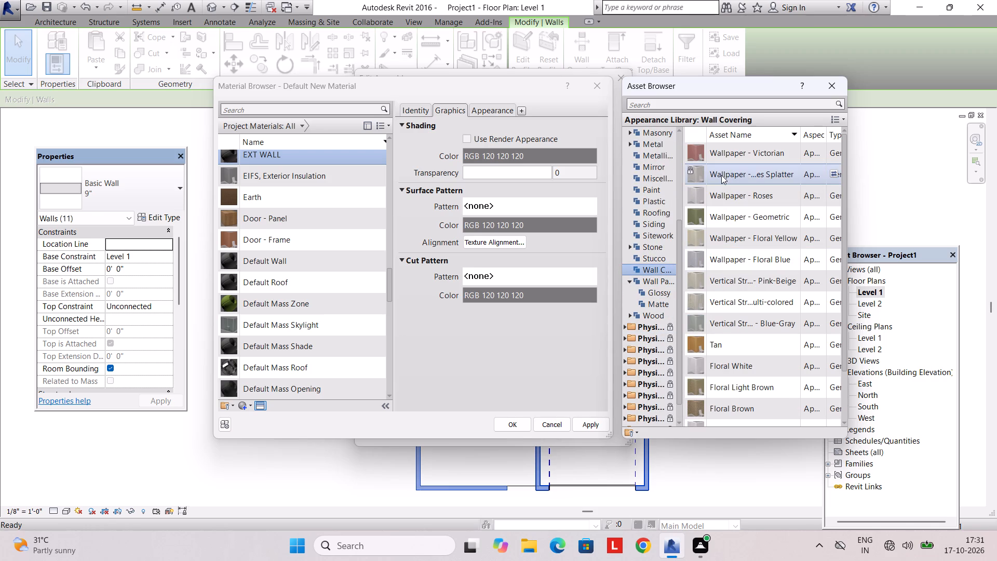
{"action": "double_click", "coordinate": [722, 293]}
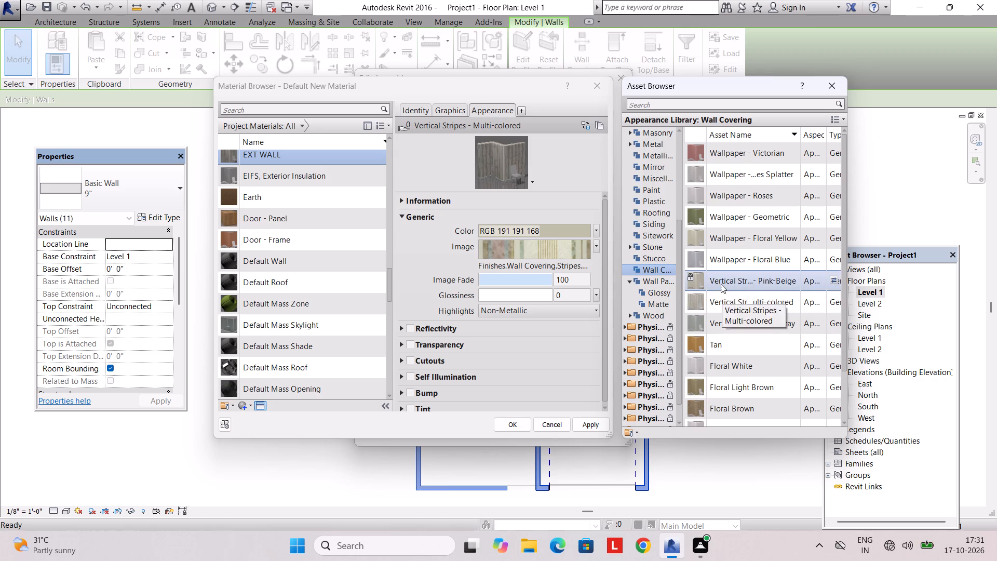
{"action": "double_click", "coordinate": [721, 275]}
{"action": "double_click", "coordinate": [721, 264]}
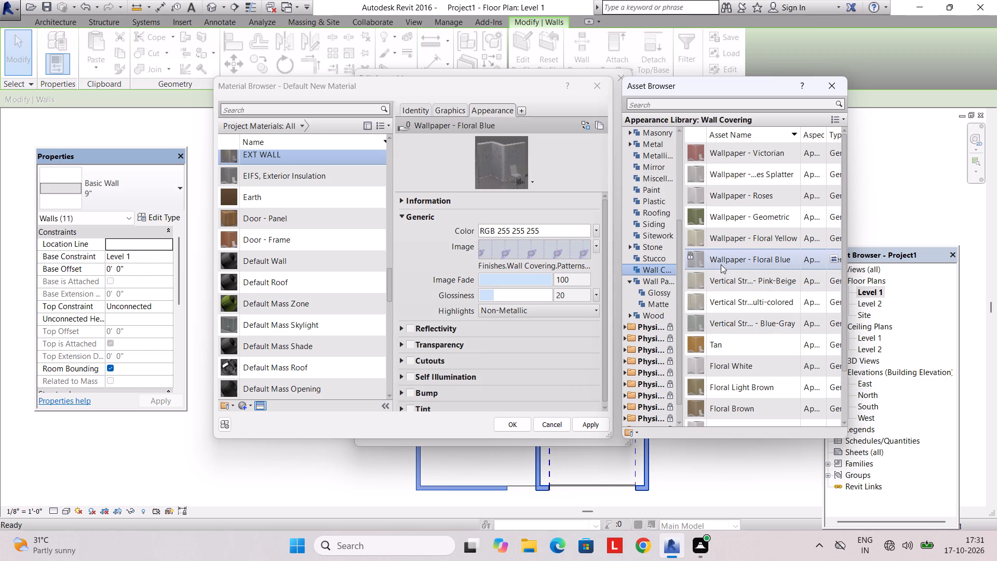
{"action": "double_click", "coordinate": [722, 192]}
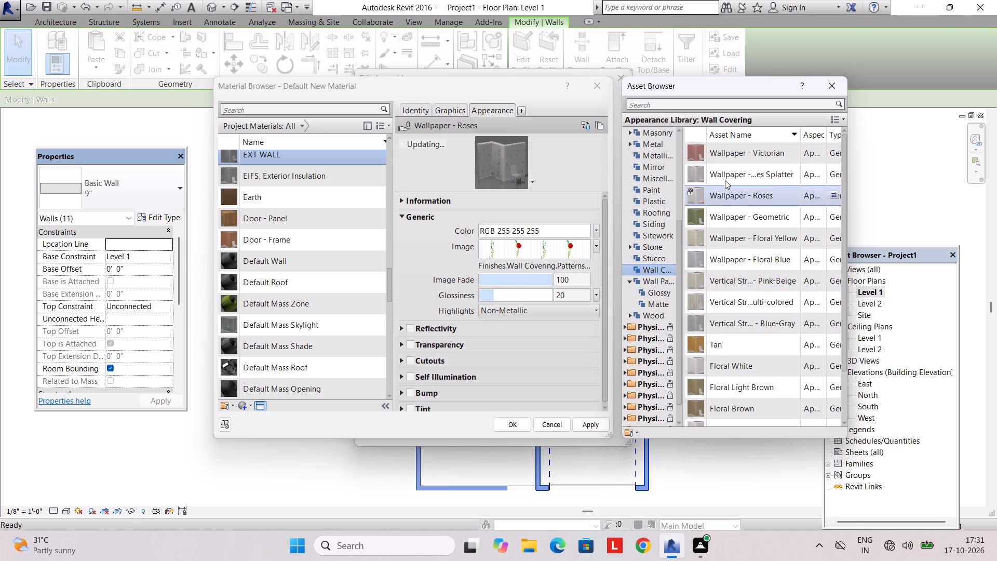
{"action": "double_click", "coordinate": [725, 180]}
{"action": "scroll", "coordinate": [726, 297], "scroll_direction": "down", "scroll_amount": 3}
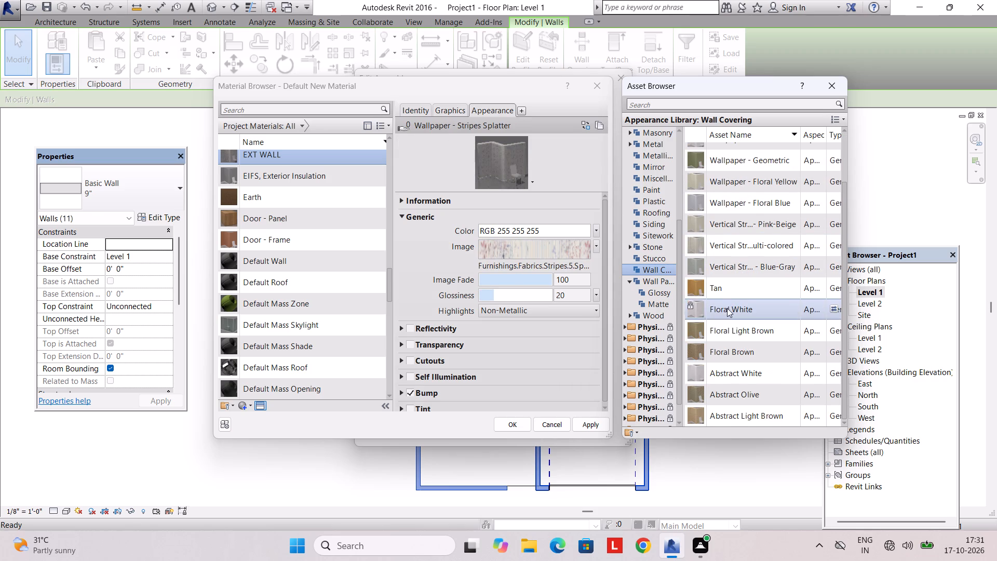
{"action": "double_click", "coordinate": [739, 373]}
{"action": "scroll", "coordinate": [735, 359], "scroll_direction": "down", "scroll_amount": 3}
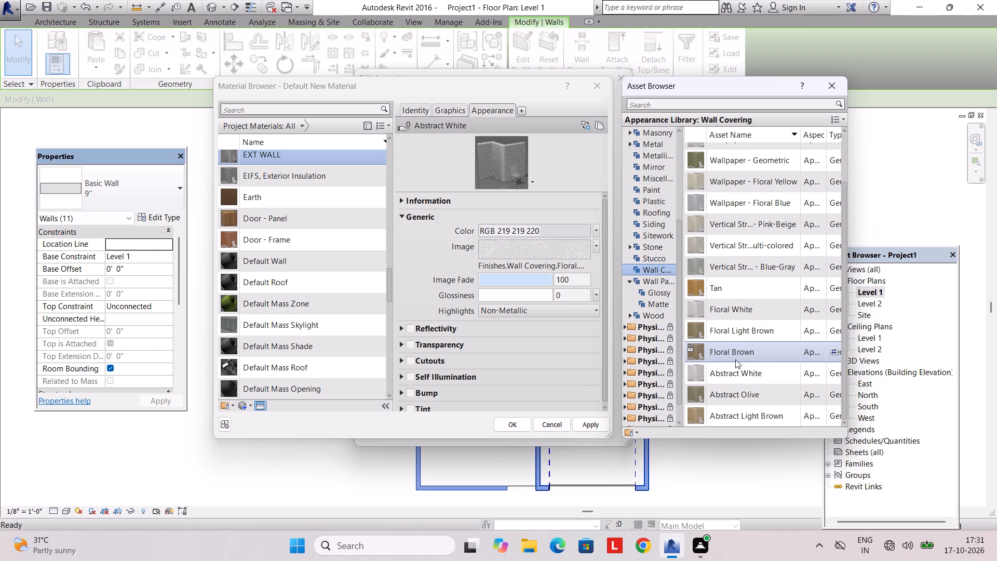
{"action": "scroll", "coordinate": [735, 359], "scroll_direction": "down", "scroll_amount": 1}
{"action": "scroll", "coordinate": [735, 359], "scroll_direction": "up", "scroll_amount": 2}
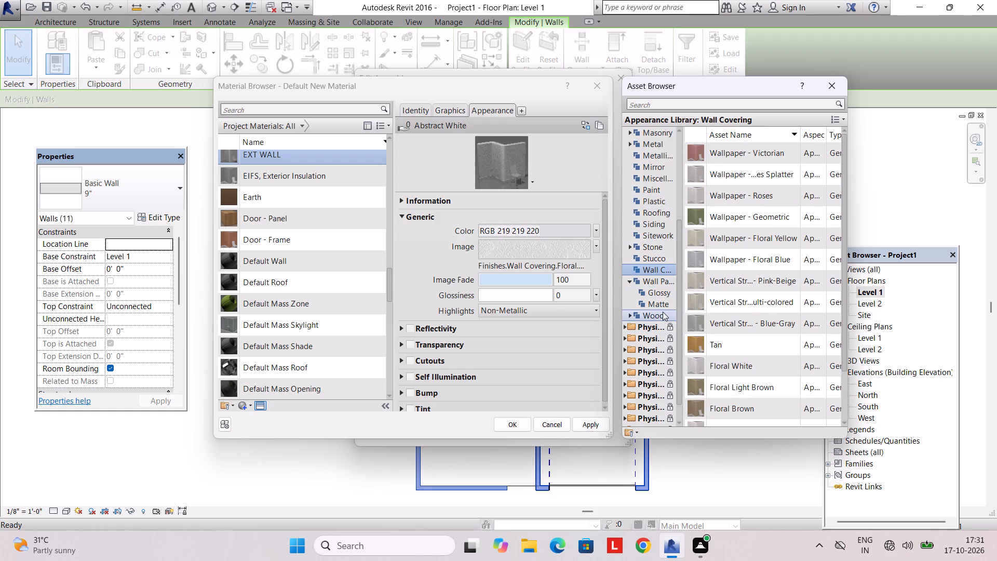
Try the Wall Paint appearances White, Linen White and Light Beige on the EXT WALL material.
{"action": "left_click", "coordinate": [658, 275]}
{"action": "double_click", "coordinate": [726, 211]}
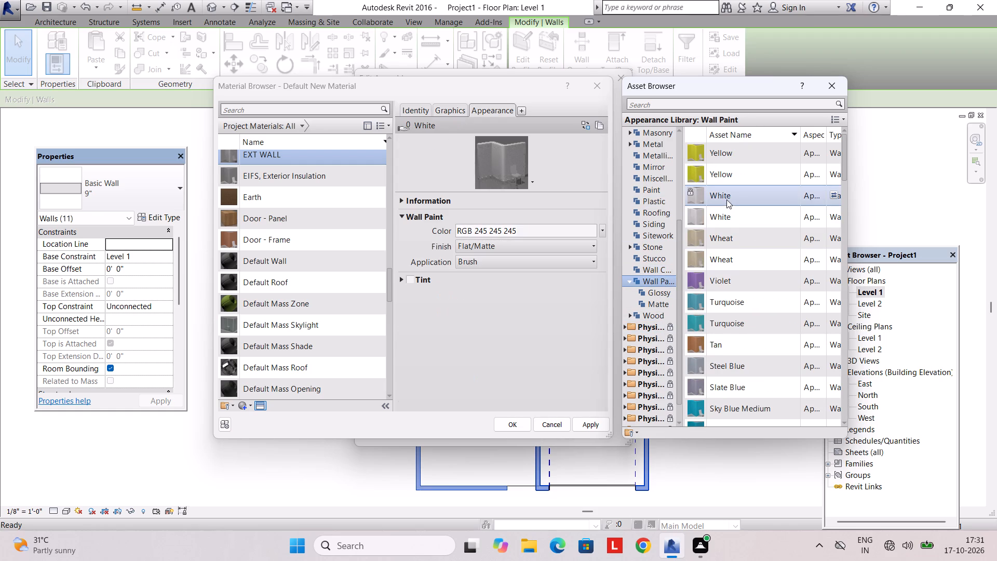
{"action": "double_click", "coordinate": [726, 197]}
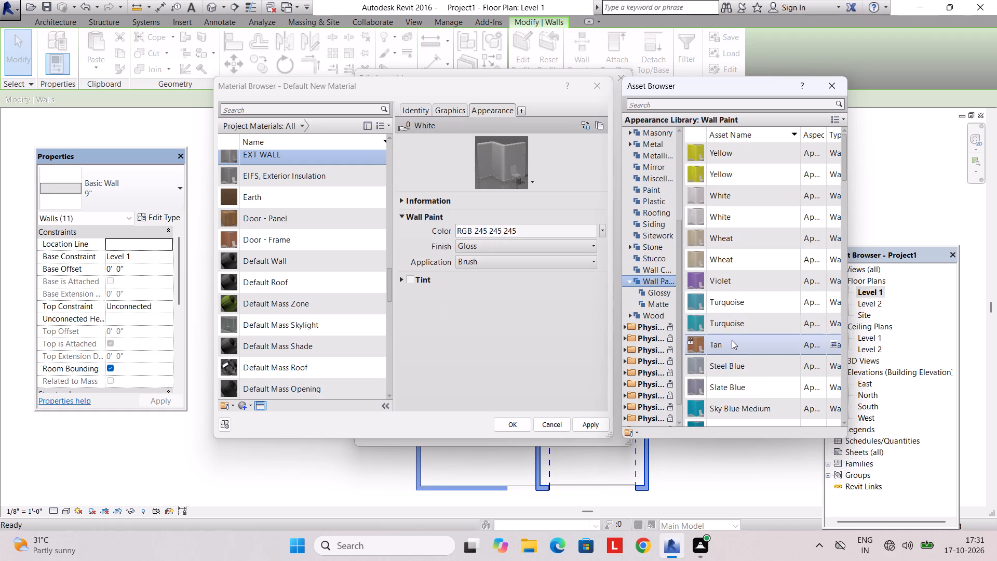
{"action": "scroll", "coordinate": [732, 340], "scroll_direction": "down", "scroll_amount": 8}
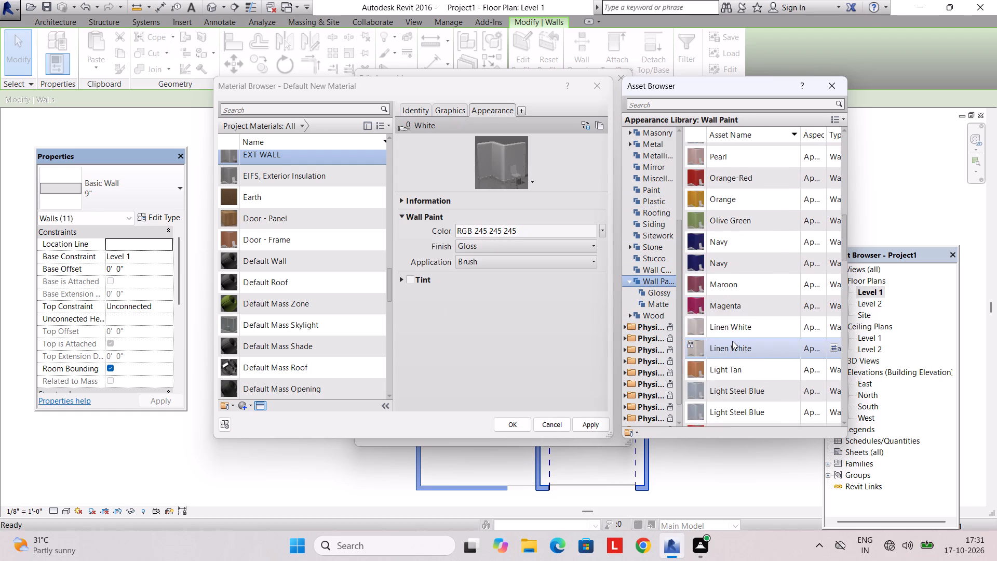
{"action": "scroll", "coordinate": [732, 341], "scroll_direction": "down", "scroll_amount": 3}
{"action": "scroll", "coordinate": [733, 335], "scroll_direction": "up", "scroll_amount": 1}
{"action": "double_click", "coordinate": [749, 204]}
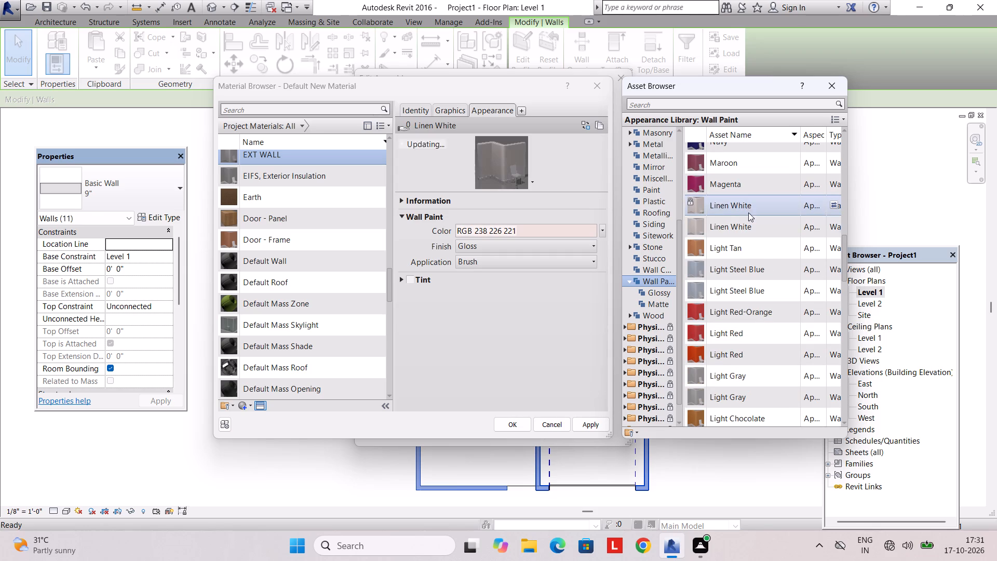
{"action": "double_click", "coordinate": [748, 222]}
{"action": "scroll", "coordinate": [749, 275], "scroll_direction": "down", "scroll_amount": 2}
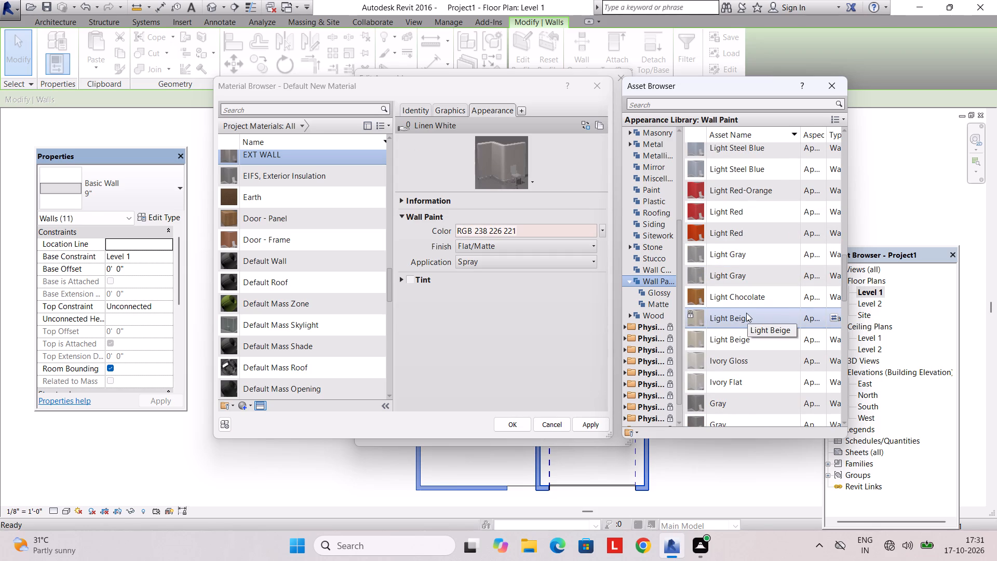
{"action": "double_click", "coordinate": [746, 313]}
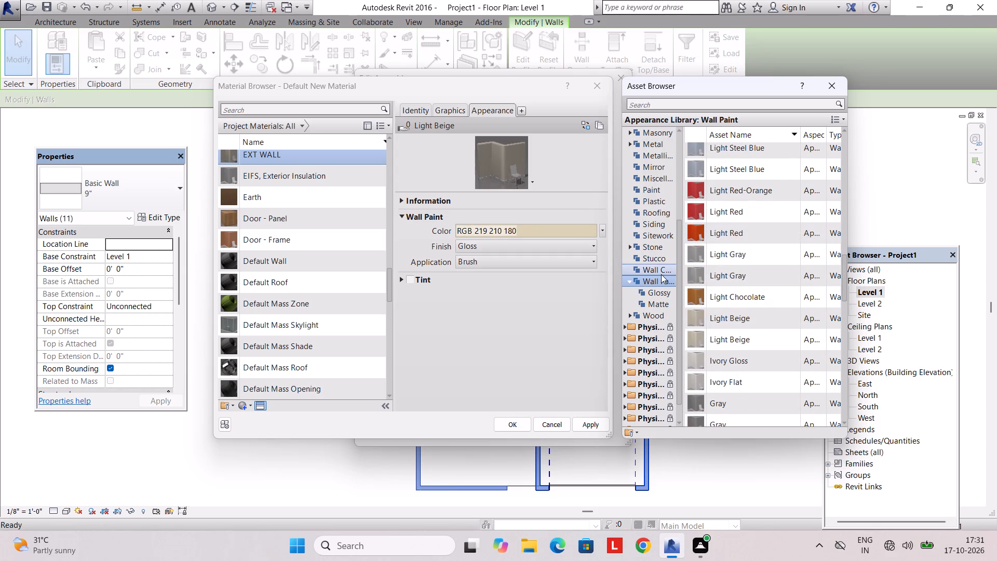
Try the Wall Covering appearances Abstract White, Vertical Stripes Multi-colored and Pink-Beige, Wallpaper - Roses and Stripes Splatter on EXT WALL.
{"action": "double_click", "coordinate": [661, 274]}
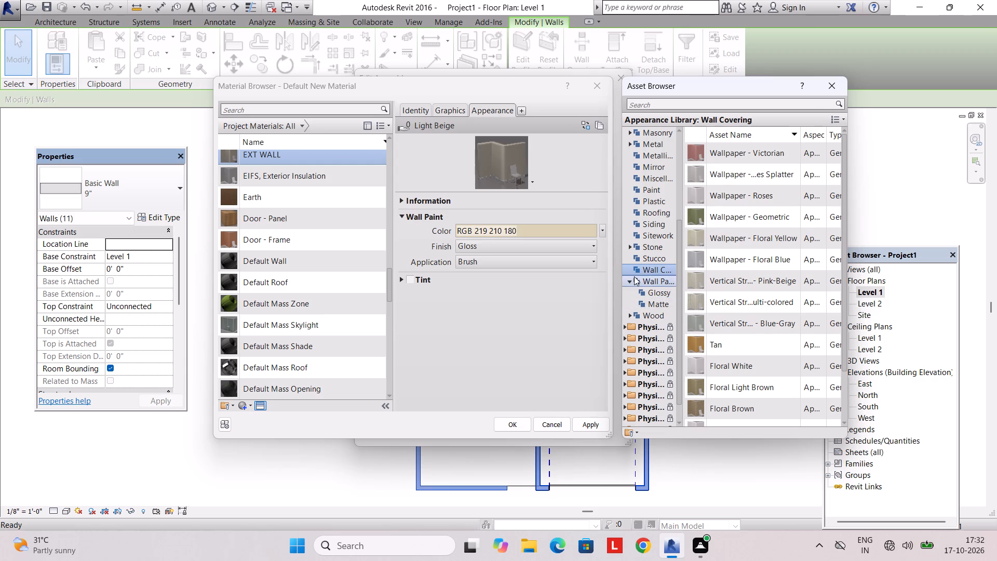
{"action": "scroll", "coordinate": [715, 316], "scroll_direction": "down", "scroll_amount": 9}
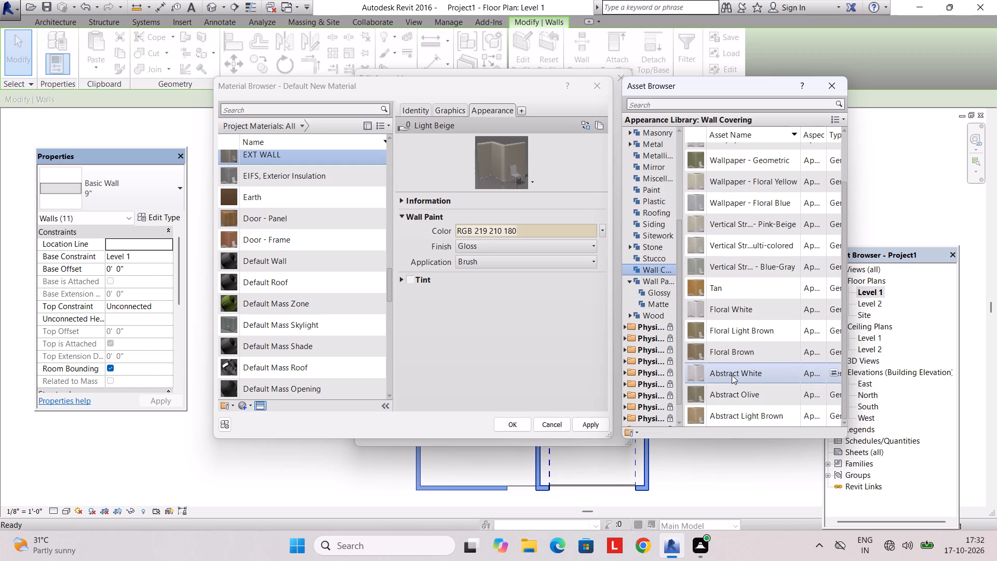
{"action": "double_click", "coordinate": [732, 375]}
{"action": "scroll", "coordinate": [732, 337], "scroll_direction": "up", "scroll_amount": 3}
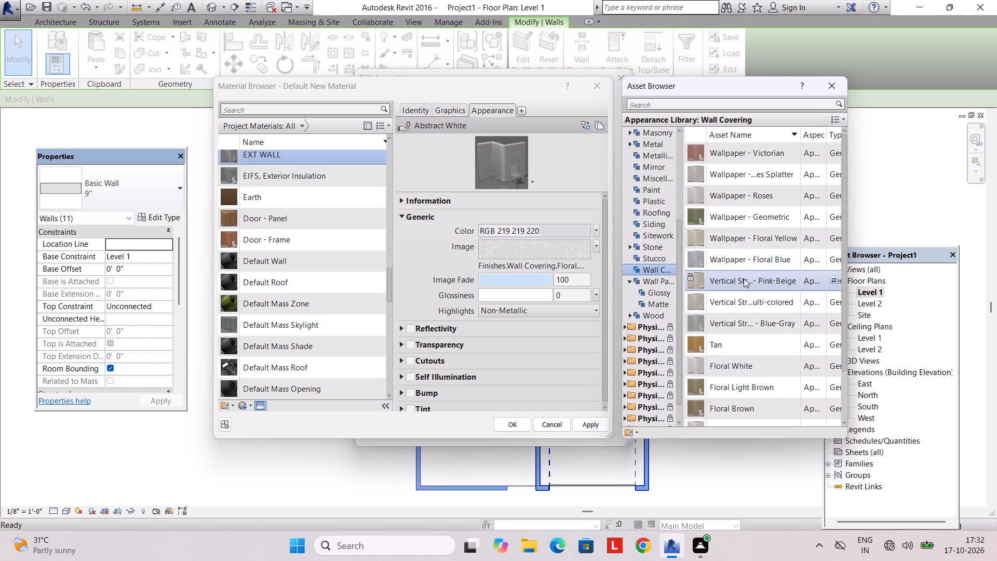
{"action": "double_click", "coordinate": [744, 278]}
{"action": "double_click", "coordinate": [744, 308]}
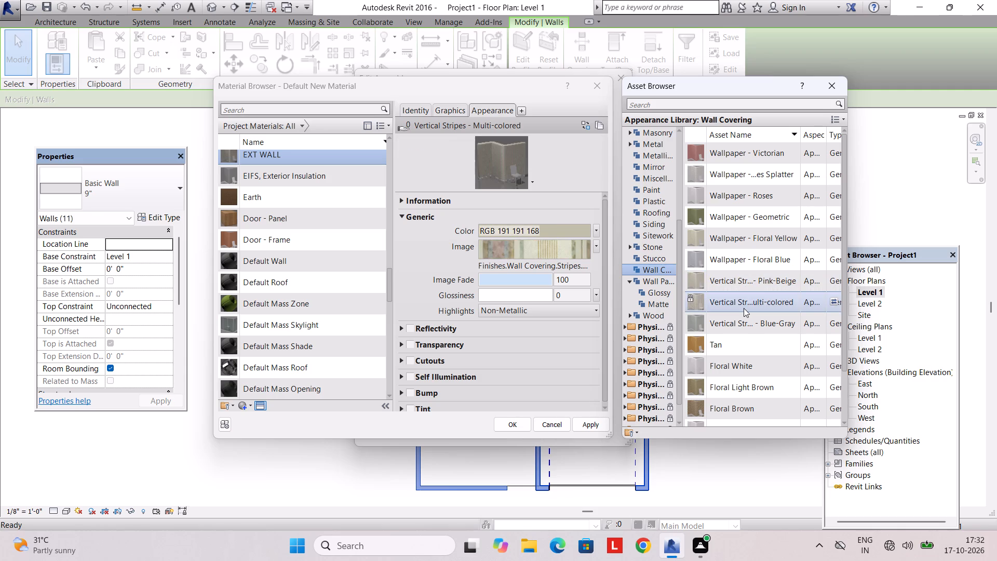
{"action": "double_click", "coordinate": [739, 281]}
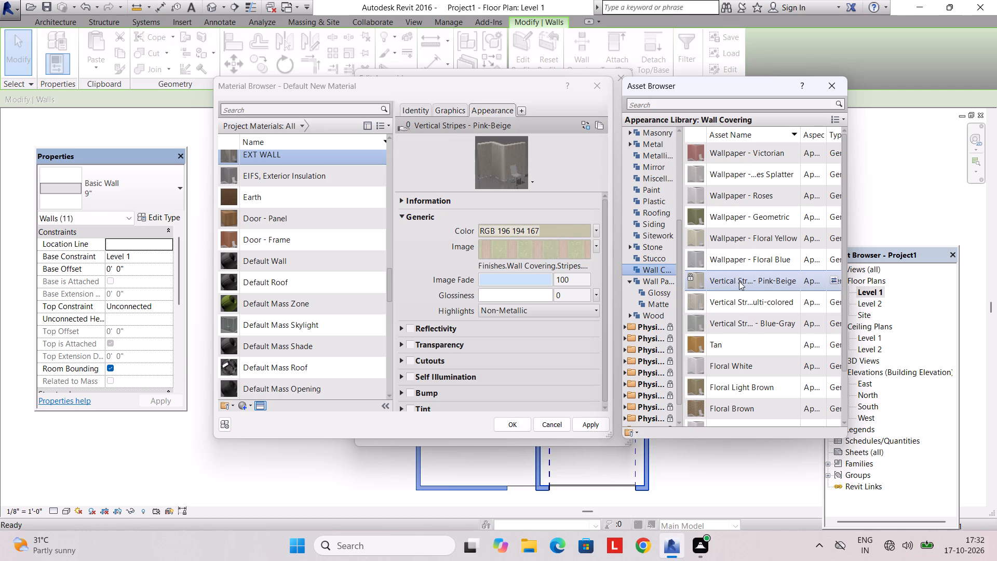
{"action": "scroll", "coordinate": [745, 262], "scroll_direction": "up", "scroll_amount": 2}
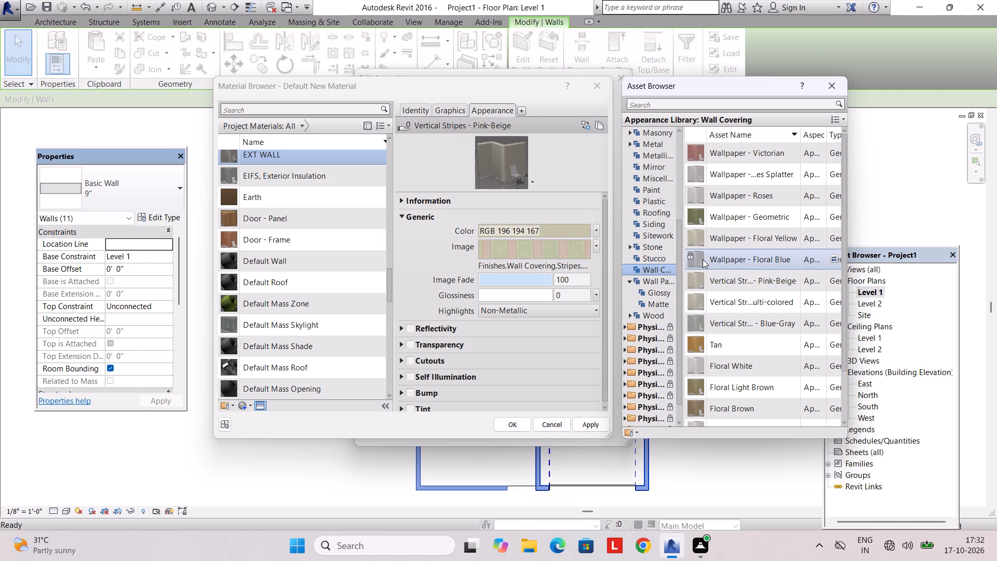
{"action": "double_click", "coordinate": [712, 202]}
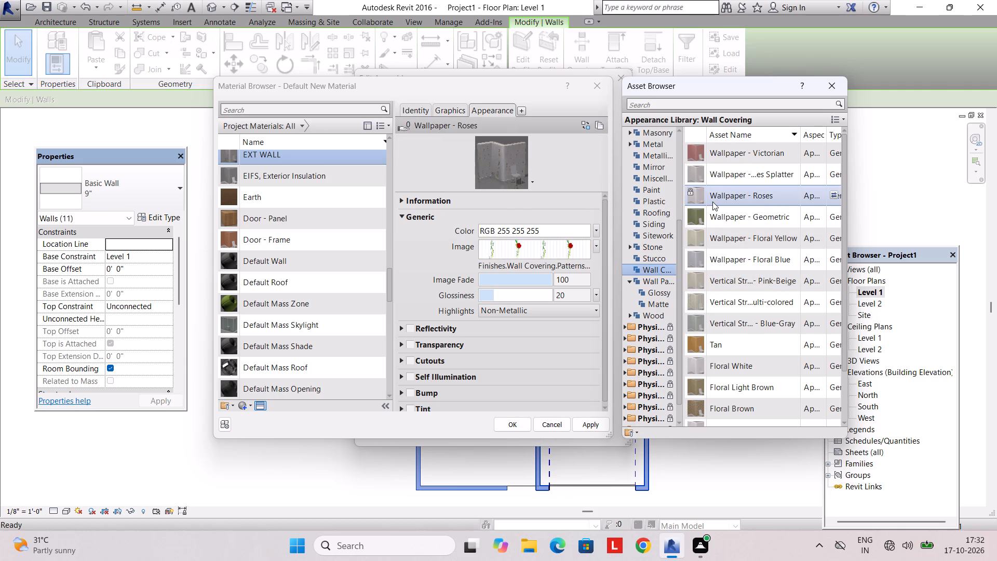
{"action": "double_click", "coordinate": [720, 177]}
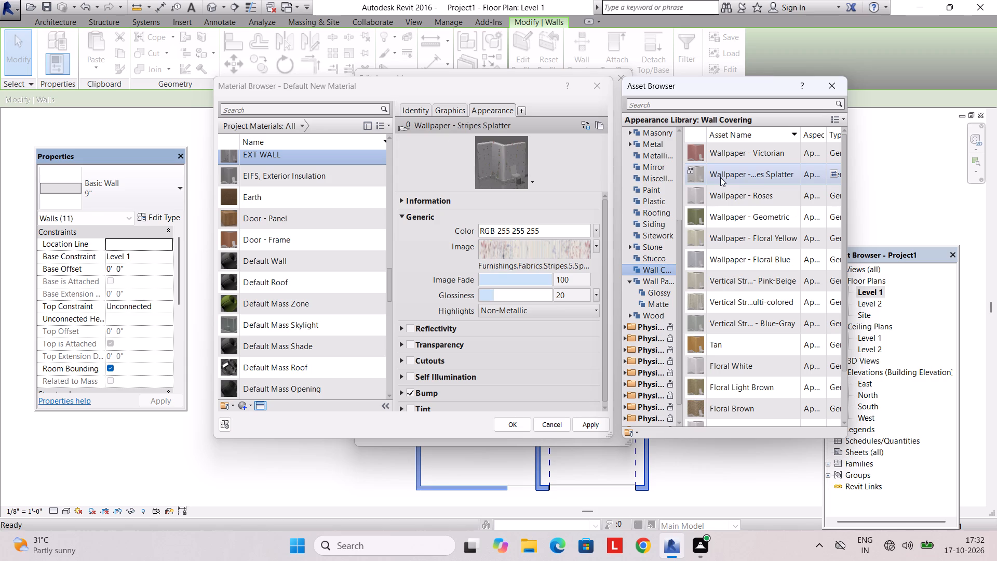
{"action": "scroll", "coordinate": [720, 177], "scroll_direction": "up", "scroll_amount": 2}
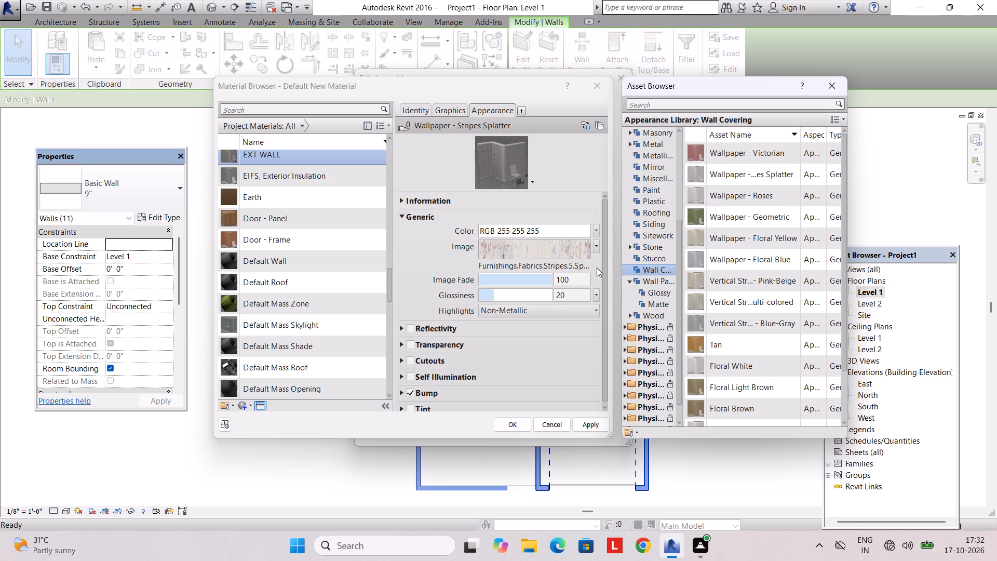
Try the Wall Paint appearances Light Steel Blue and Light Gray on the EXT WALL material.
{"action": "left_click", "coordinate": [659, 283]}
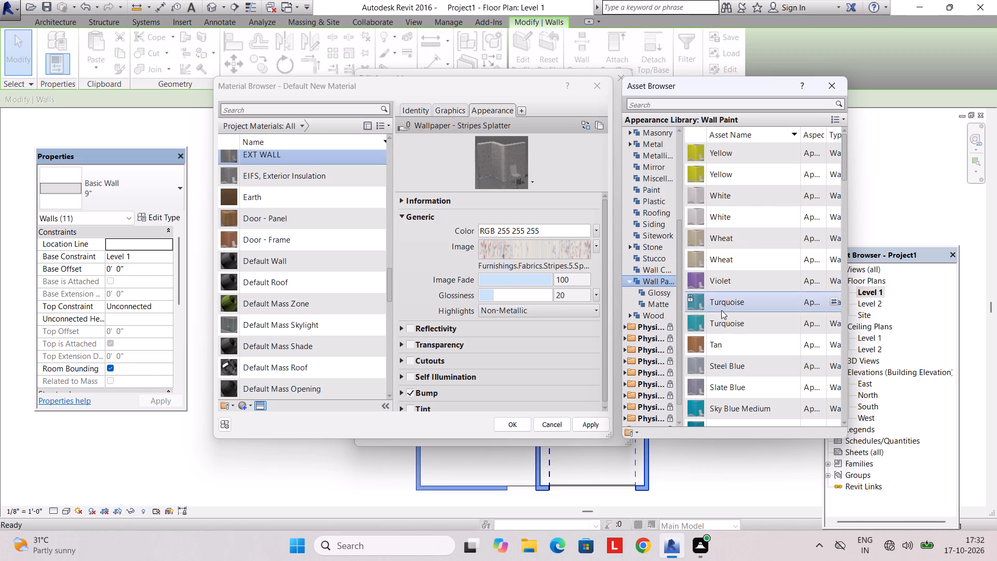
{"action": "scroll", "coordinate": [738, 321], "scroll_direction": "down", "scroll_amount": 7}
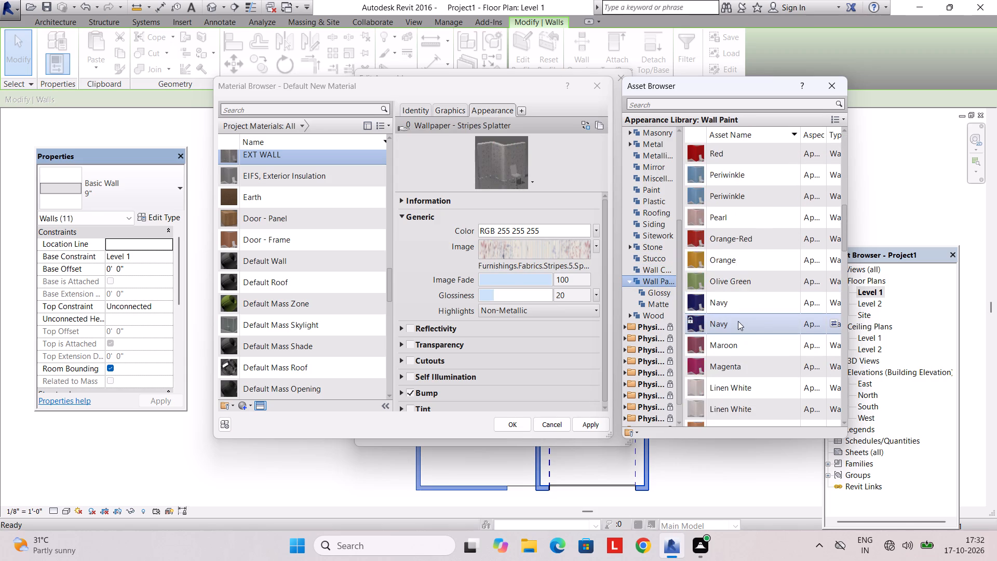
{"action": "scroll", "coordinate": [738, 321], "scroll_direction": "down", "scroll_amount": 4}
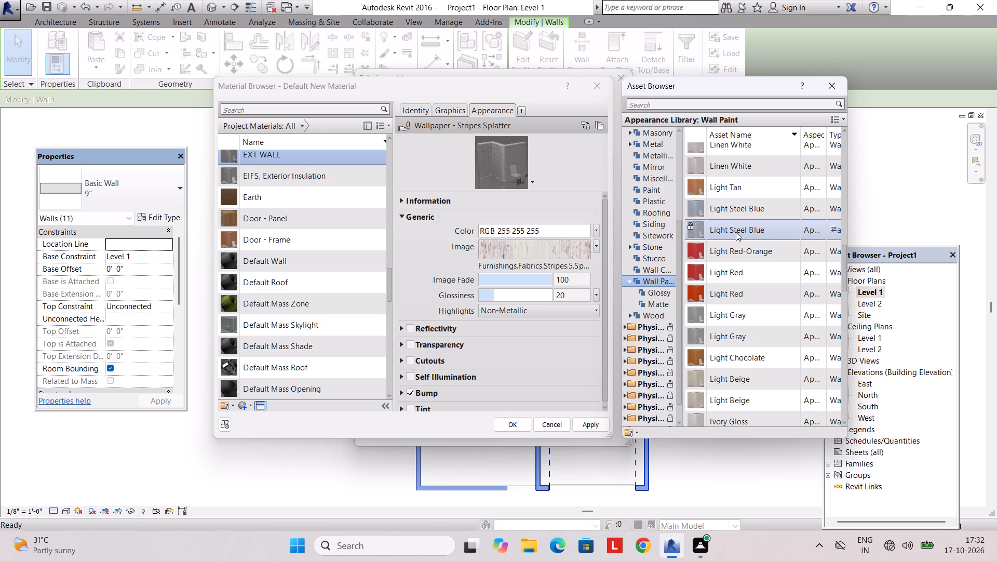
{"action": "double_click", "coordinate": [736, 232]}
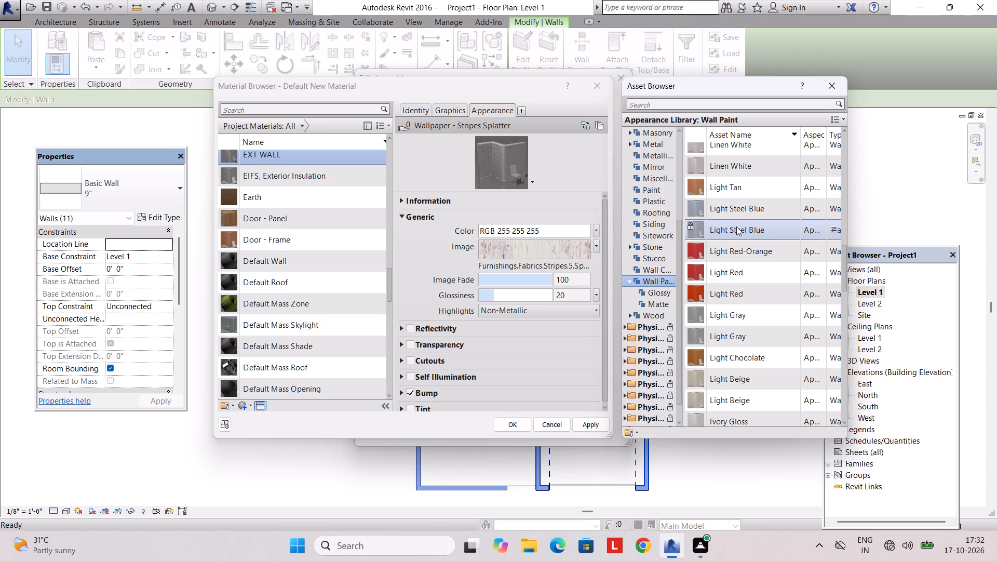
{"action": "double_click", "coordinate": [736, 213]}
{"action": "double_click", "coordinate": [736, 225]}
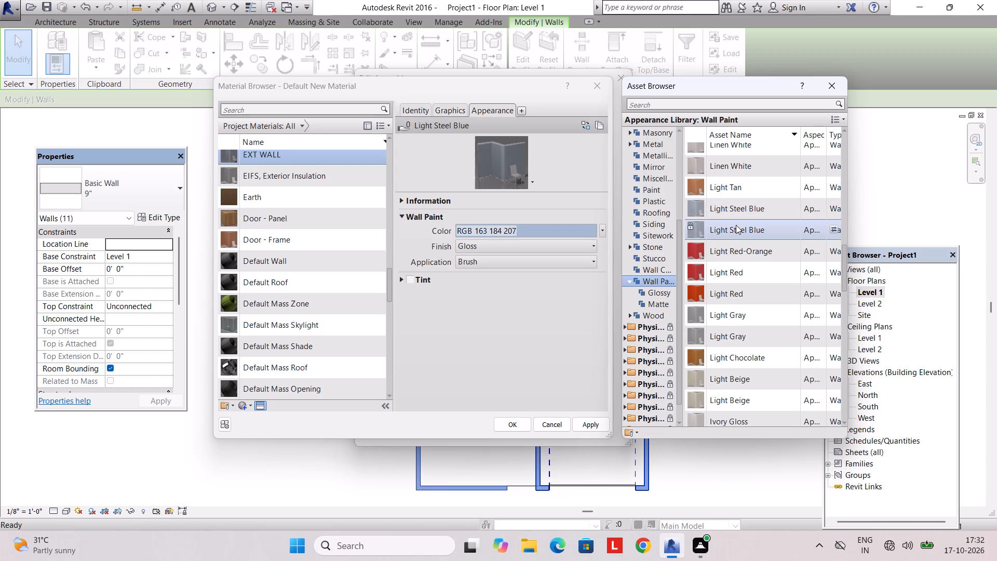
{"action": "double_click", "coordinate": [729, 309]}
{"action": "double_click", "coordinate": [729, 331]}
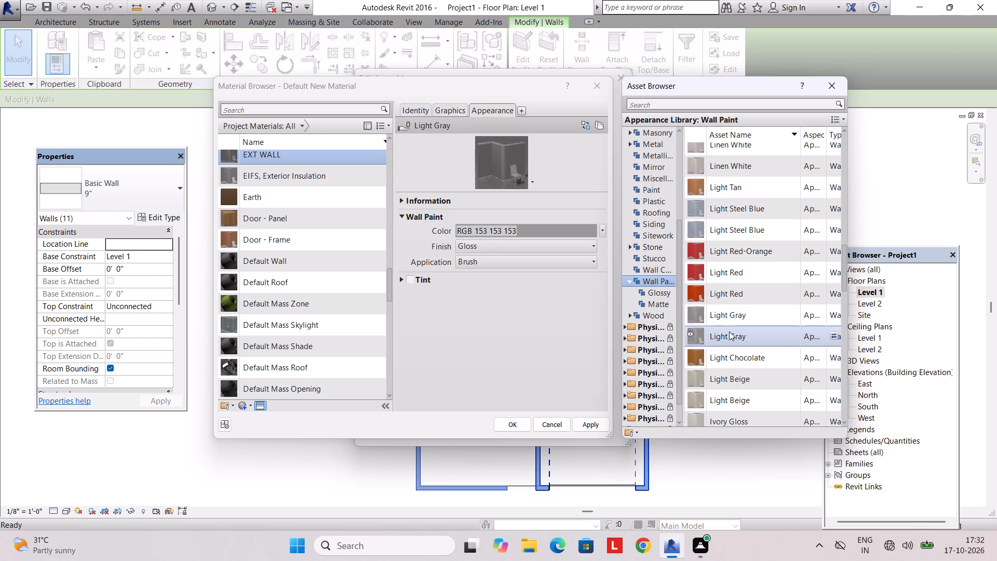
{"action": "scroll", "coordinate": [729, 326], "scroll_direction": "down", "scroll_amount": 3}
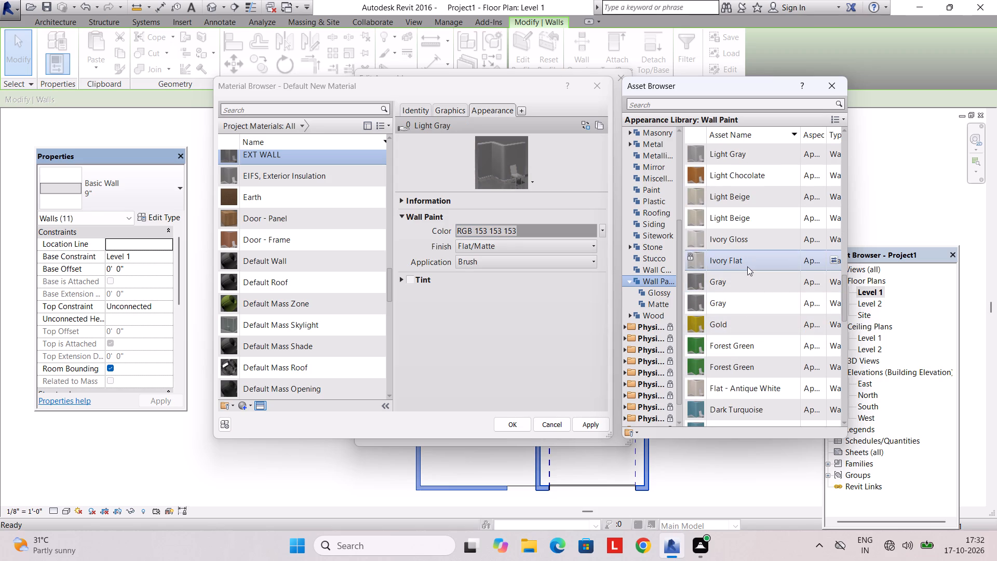
Give EXT WALL the Ivory Flat wall paint appearance, use the render appearance for shading, and assign the material to the 9" walls' structure.
{"action": "double_click", "coordinate": [747, 263]}
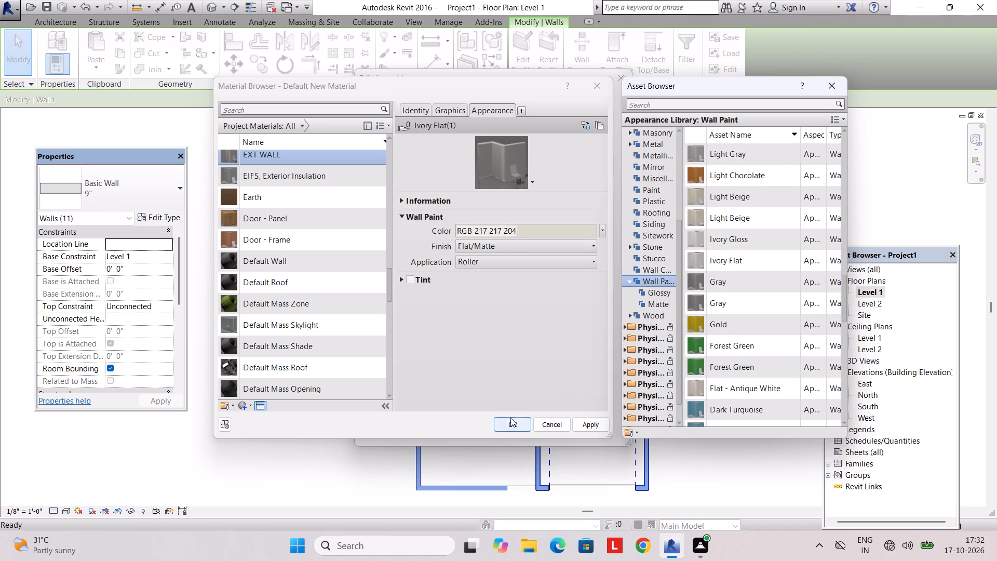
{"action": "left_click", "coordinate": [456, 109]}
{"action": "left_click", "coordinate": [470, 137]}
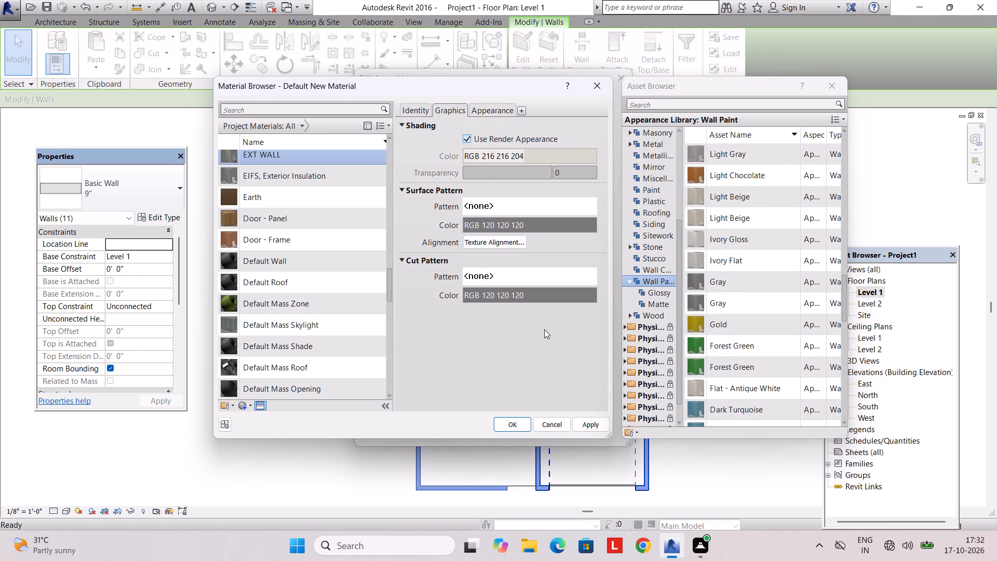
{"action": "left_click", "coordinate": [514, 416]}
{"action": "left_click", "coordinate": [508, 419]}
{"action": "left_click", "coordinate": [473, 431]}
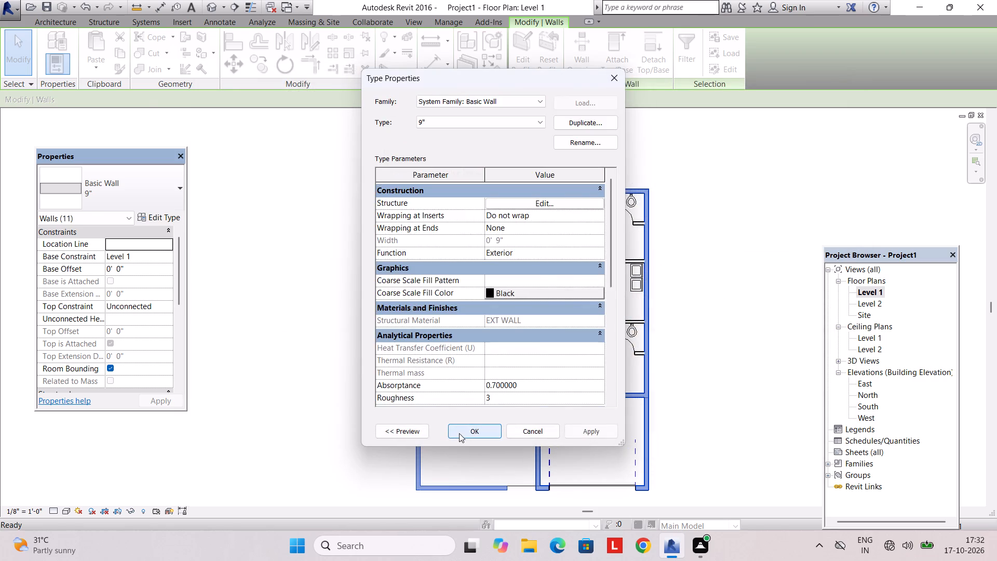
Apply the 9" wall type's changes and clear the selection.
{"action": "left_click", "coordinate": [459, 433]}
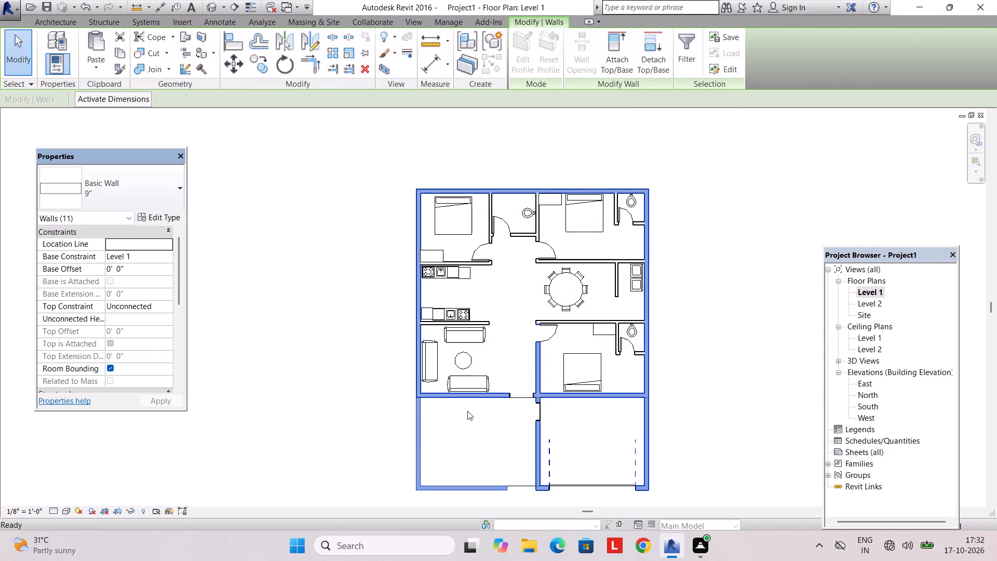
{"action": "key", "text": "Escape"}
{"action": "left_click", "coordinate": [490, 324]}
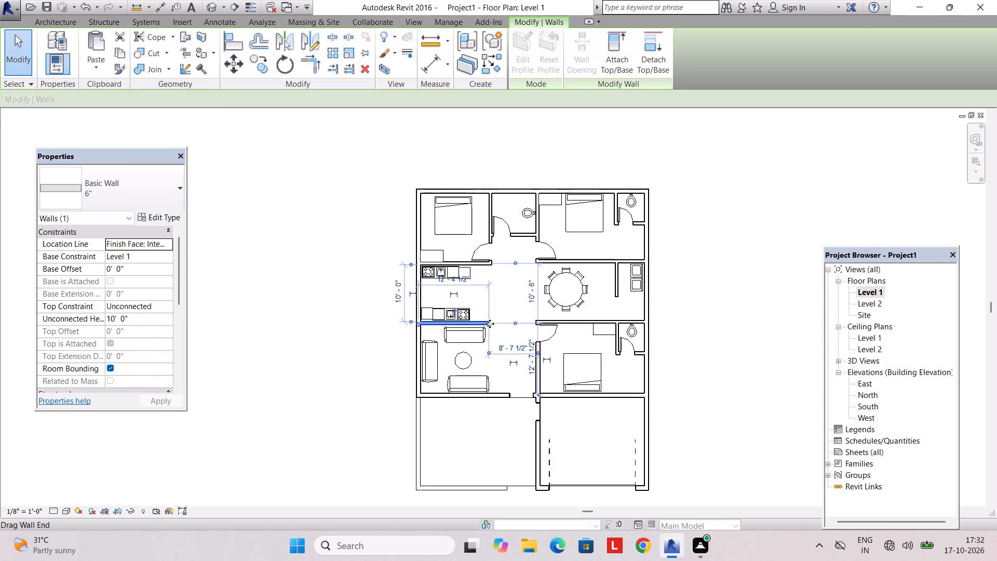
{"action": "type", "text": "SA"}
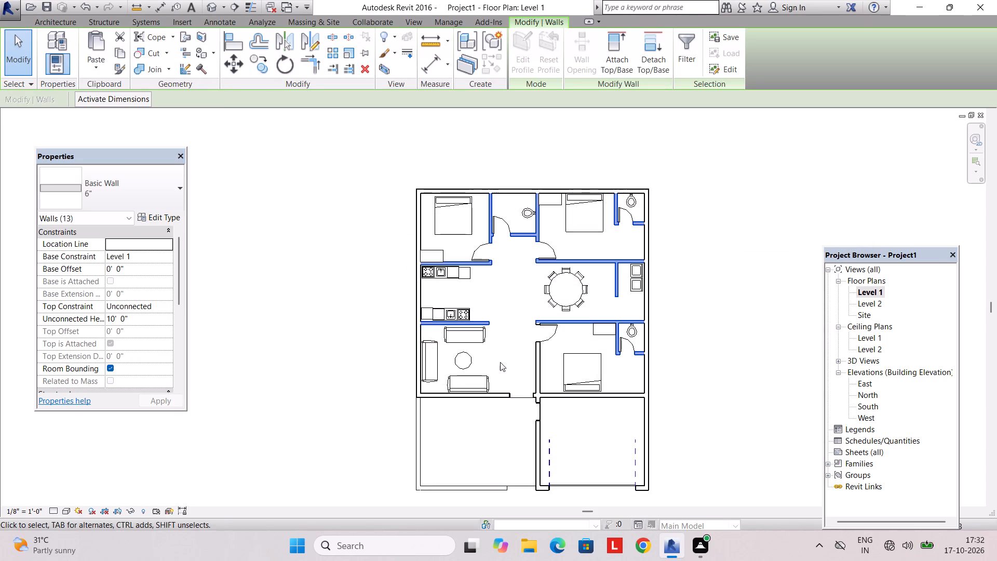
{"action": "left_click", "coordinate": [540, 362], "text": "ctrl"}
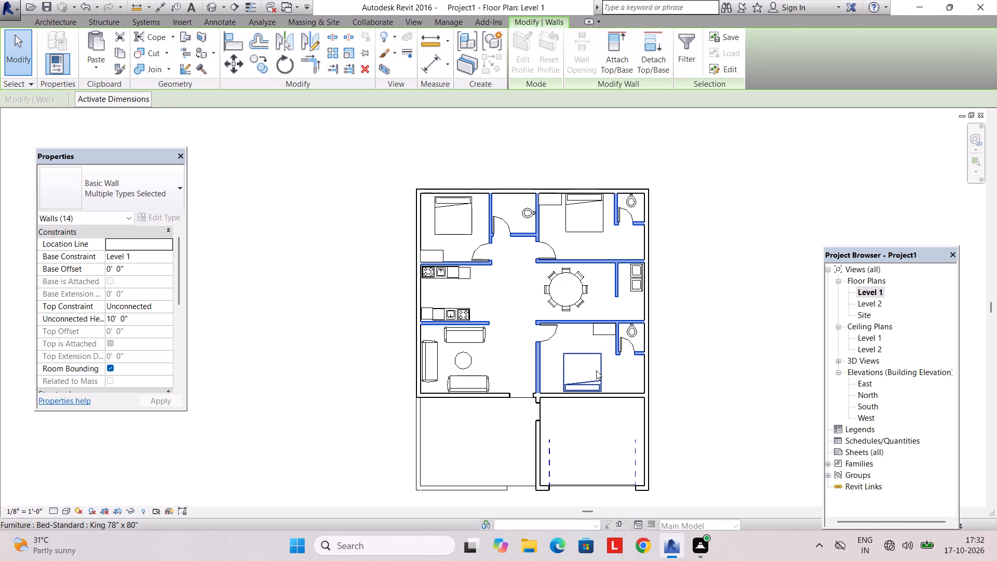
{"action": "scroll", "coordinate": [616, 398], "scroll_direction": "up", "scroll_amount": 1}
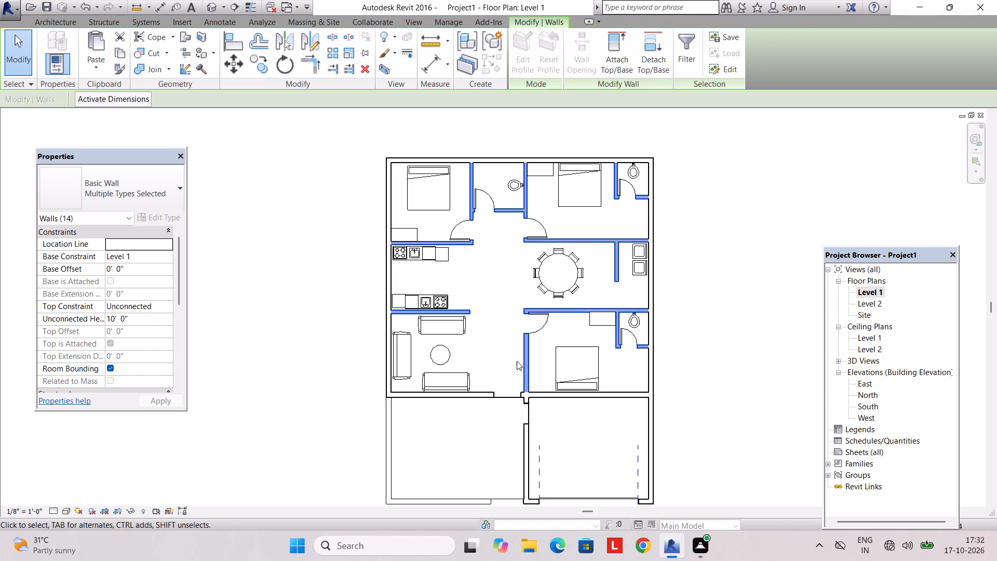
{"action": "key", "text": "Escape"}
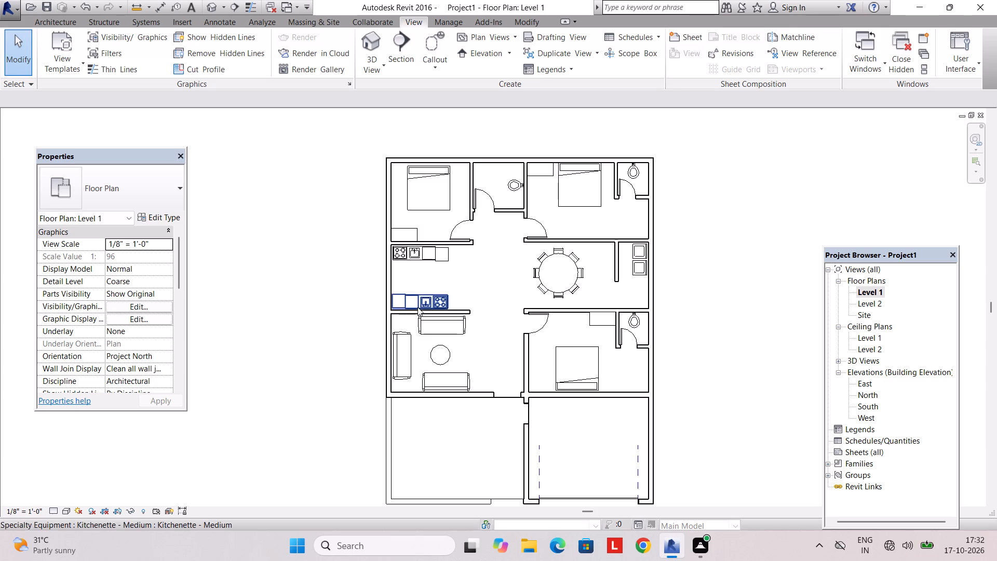
Select all the 6" interior walls and create a new material named INT WALL for their type's structure layer.
{"action": "left_click", "coordinate": [466, 314]}
{"action": "key", "text": "s"}
{"action": "key", "text": "a"}
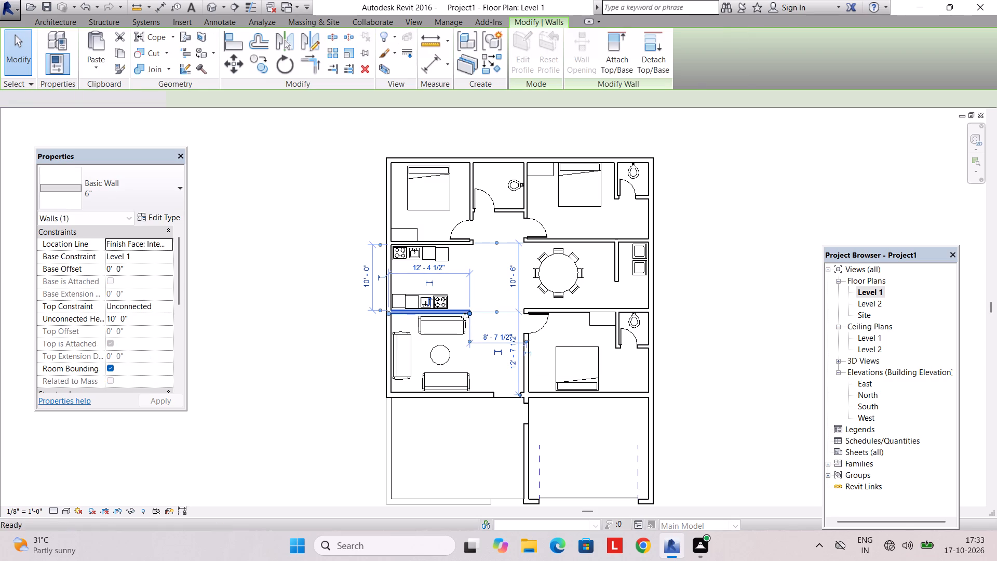
{"action": "left_click", "coordinate": [162, 217]}
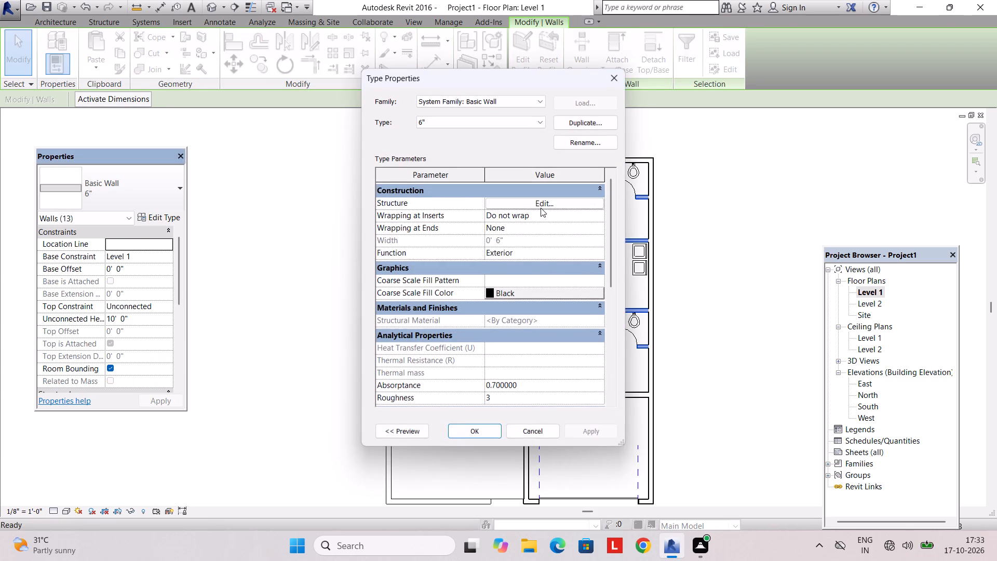
{"action": "left_click", "coordinate": [509, 210]}
{"action": "left_click", "coordinate": [518, 203]}
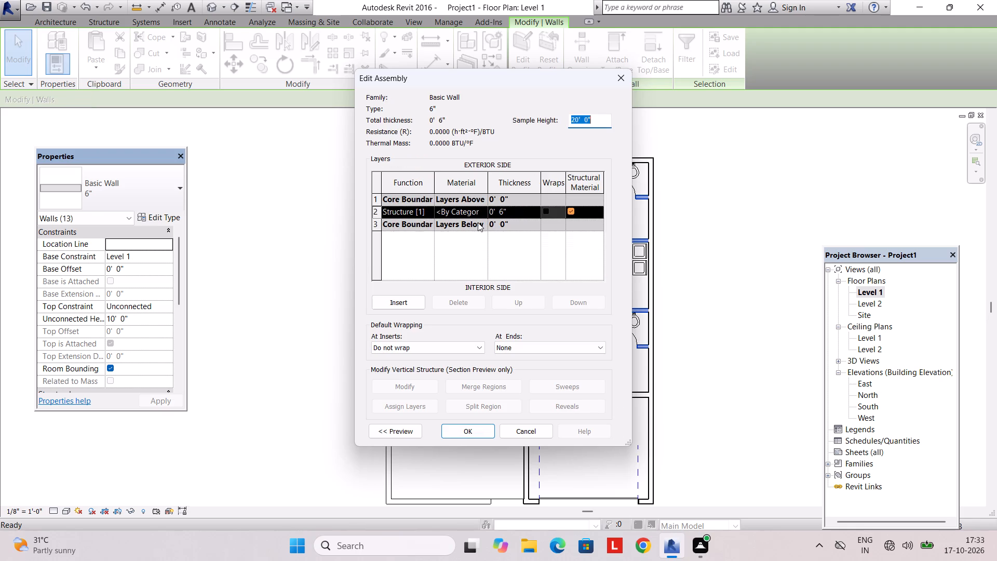
{"action": "left_click", "coordinate": [483, 208]}
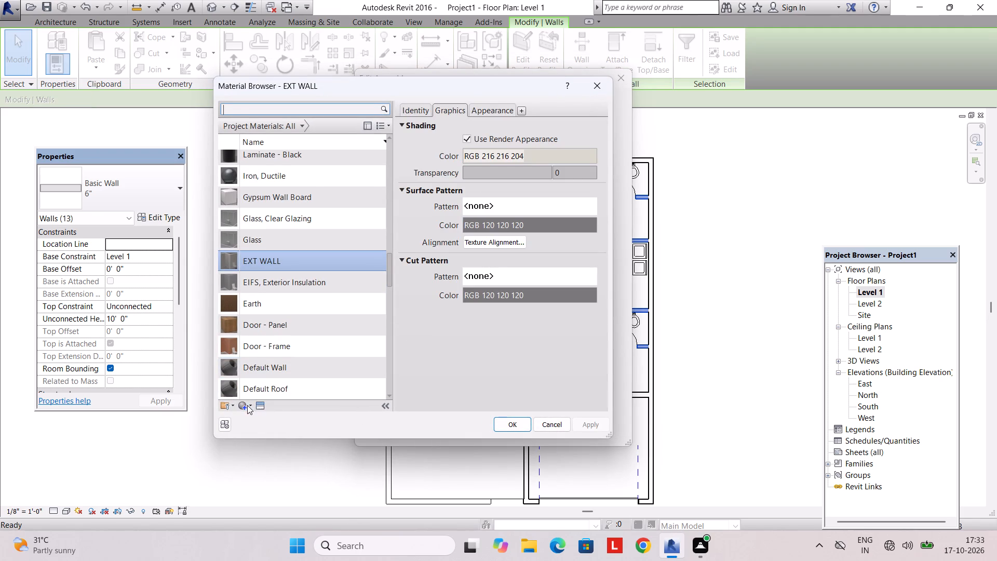
{"action": "left_click", "coordinate": [247, 405]}
{"action": "left_click", "coordinate": [264, 410]}
{"action": "left_click", "coordinate": [249, 406]}
{"action": "left_click", "coordinate": [270, 421]}
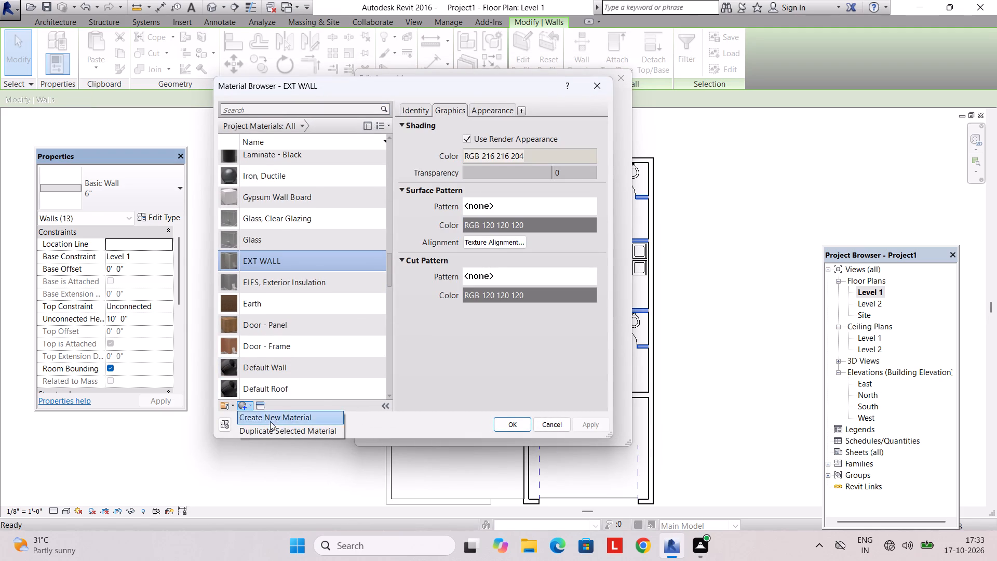
{"action": "right_click", "coordinate": [311, 264]}
{"action": "left_click", "coordinate": [356, 297]}
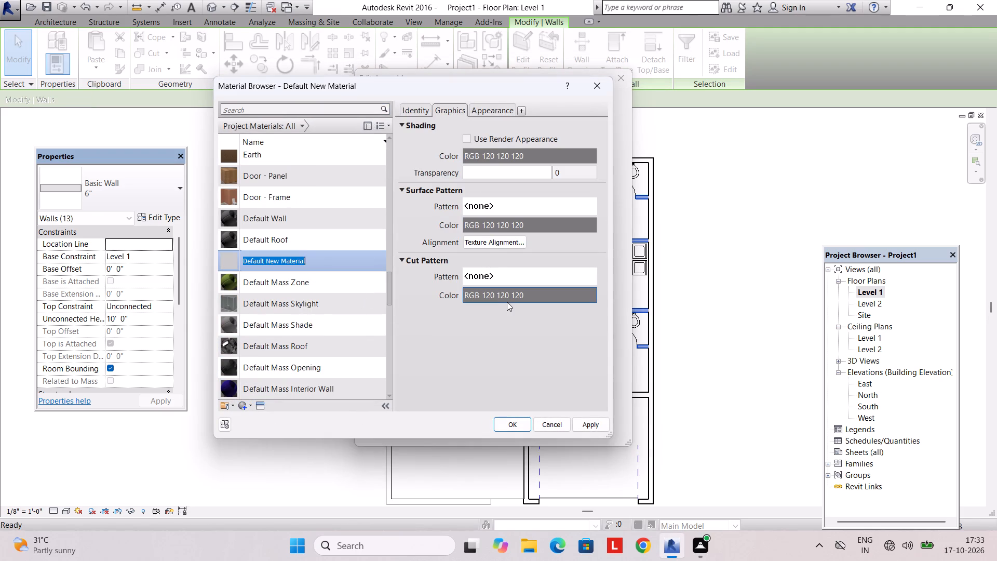
{"action": "type", "text": "INT"}
{"action": "key", "text": "space"}
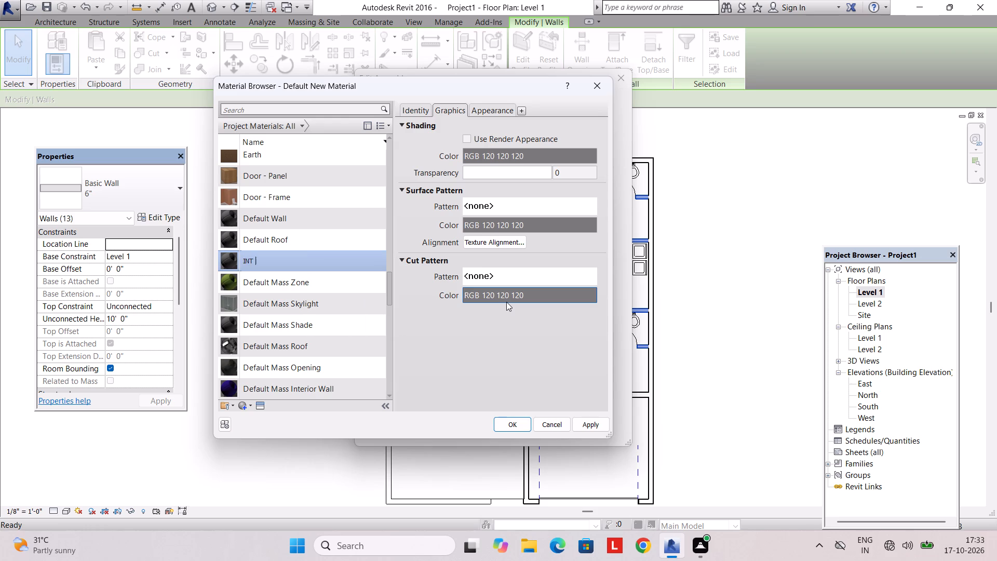
{"action": "type", "text": "WAKL"}
{"action": "key", "text": "BackSpace"}
{"action": "key", "text": "BackSpace"}
{"action": "type", "text": "LL"}
Give INT WALL the Wall Covering appearance Vertical Stripes - Pink-Beige, use the render appearance for shading, and assign it to the 6" walls.
{"action": "left_click", "coordinate": [264, 406]}
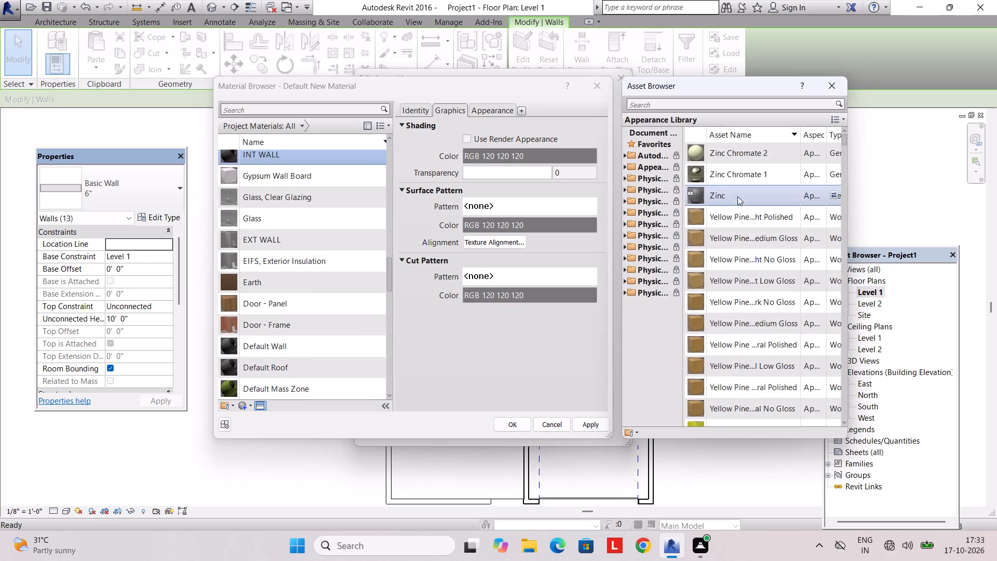
{"action": "double_click", "coordinate": [648, 168]}
{"action": "scroll", "coordinate": [652, 351], "scroll_direction": "down", "scroll_amount": 2}
{"action": "double_click", "coordinate": [651, 339]}
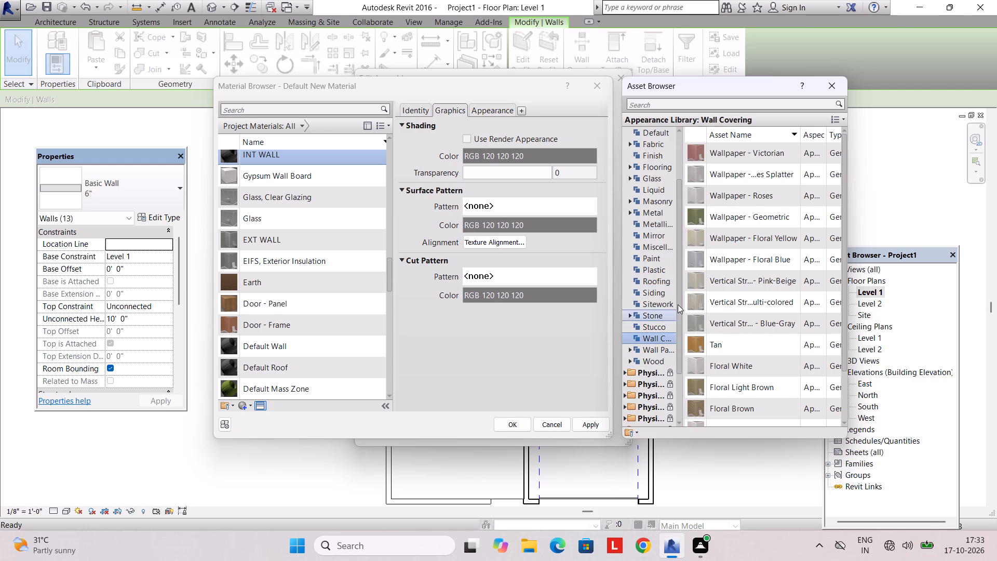
{"action": "left_click", "coordinate": [750, 302]}
{"action": "left_click", "coordinate": [750, 302]}
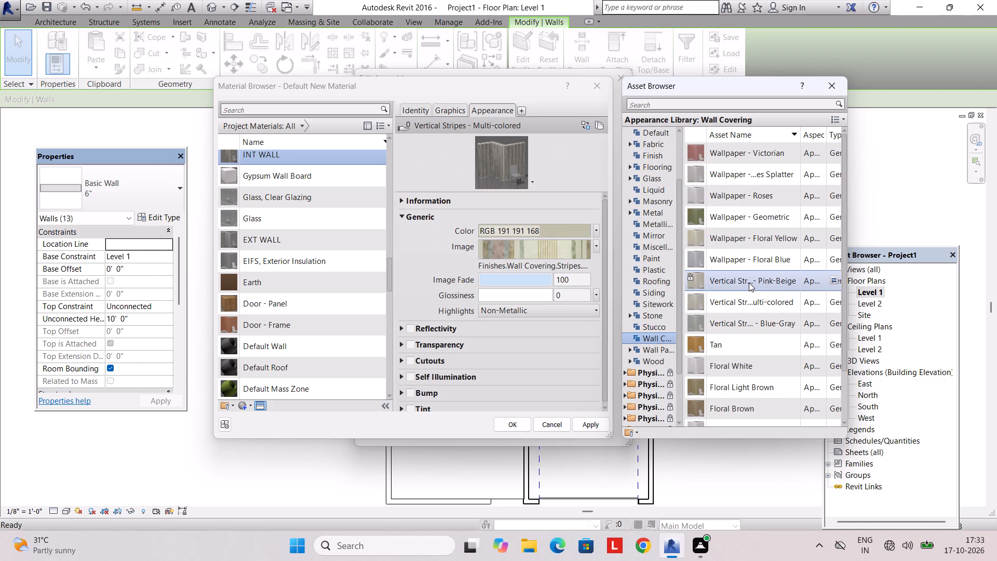
{"action": "double_click", "coordinate": [749, 283]}
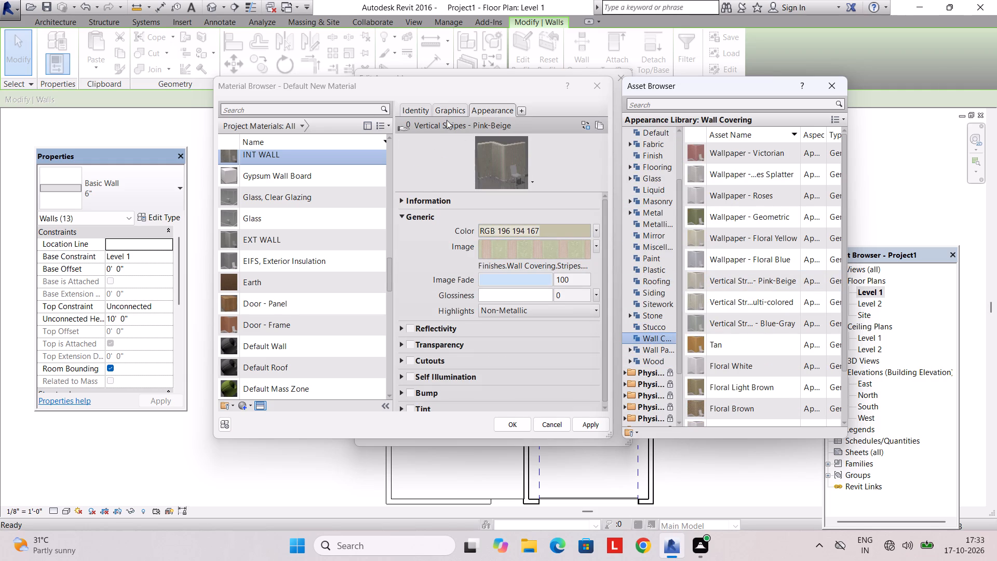
{"action": "left_click", "coordinate": [449, 105]}
{"action": "left_click", "coordinate": [470, 138]}
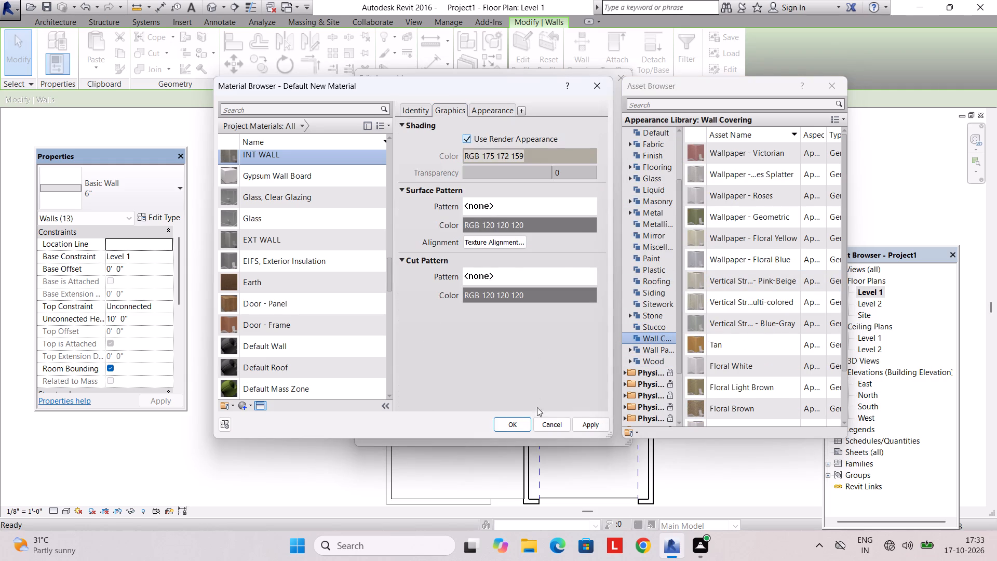
{"action": "left_click", "coordinate": [523, 423]}
{"action": "left_click", "coordinate": [483, 426]}
{"action": "left_click", "coordinate": [469, 430]}
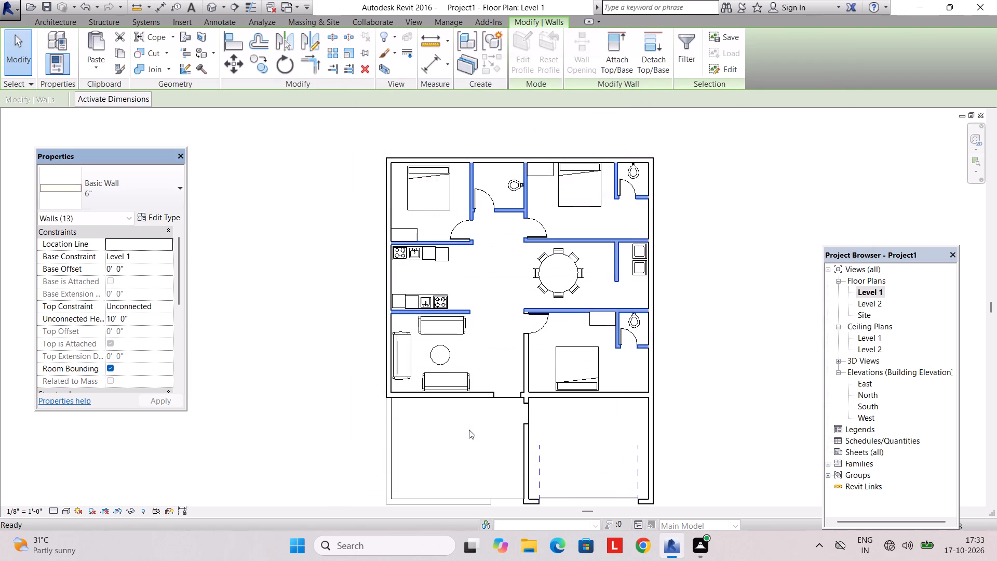
{"action": "key", "text": "Escape"}
Check which walls on the Level 1 plan belong to the 9" and 6" types, including the low porch wall.
{"action": "middle_click_drag", "start_coordinate": [472, 403], "coordinate": [430, 429]}
{"action": "scroll", "coordinate": [461, 421], "scroll_direction": "up", "scroll_amount": 1}
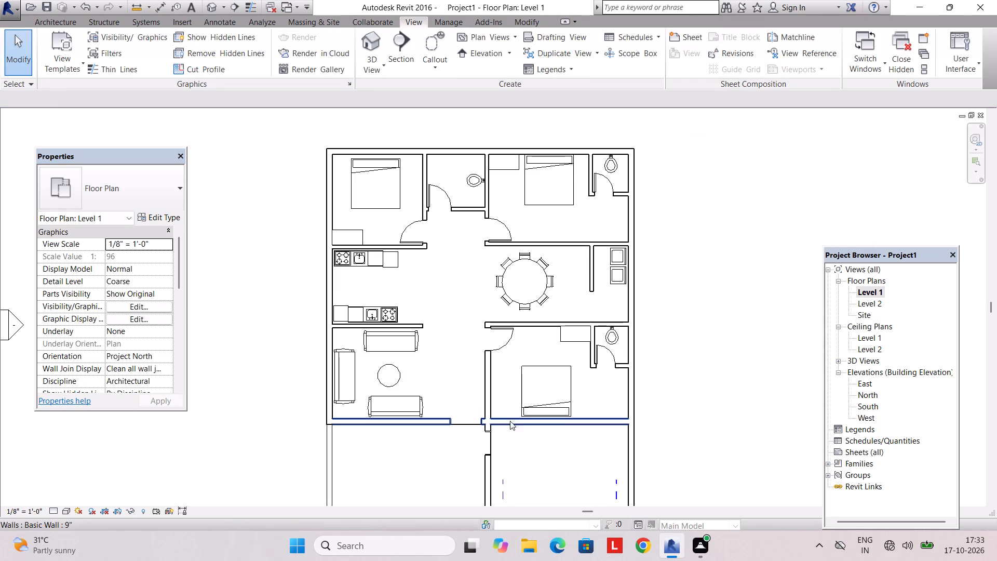
{"action": "left_click", "coordinate": [489, 377]}
{"action": "type", "text": "SA"}
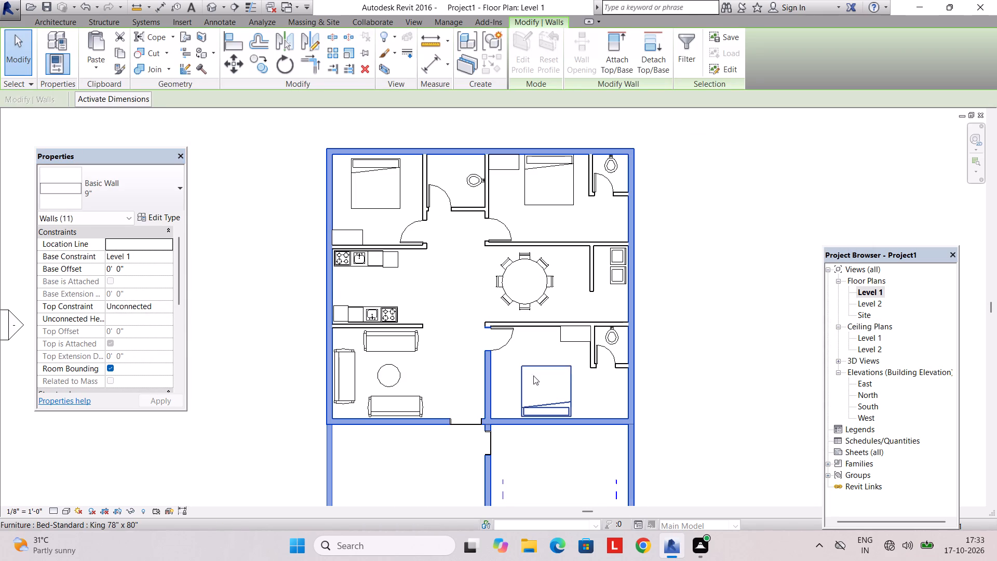
{"action": "key", "text": "Escape"}
{"action": "left_click", "coordinate": [526, 326]}
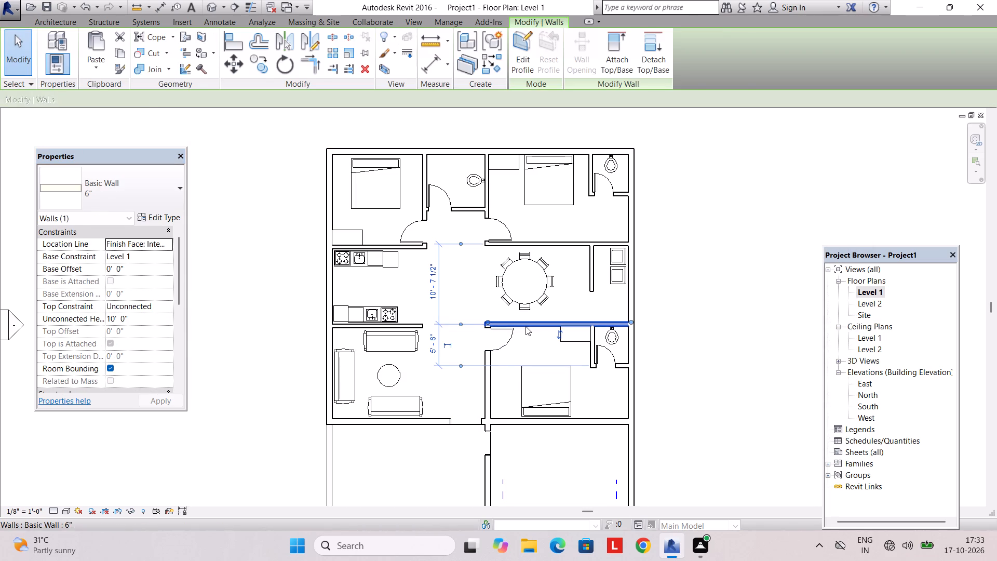
{"action": "type", "text": "SA"}
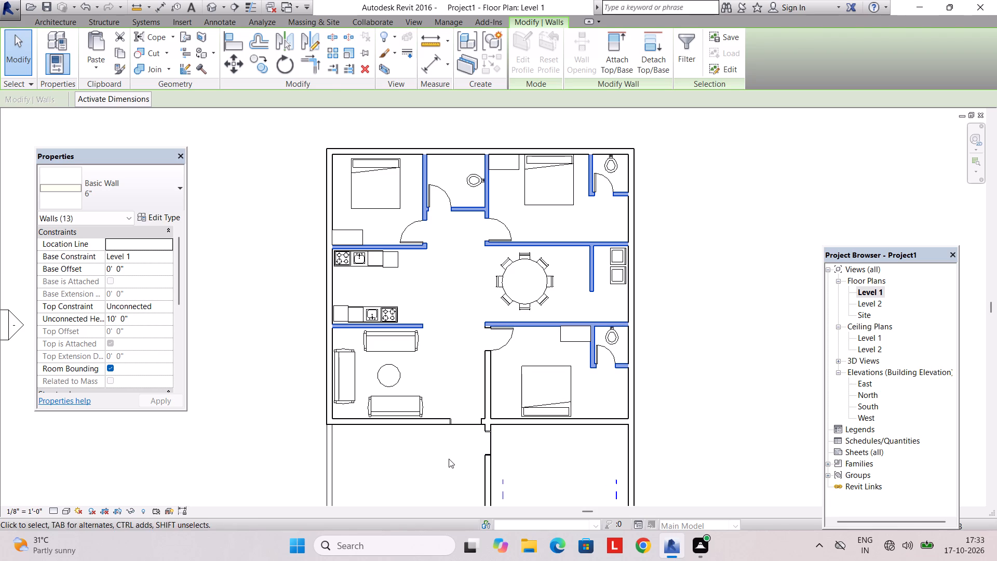
{"action": "key", "text": "Escape"}
{"action": "middle_click_drag", "start_coordinate": [428, 436], "coordinate": [419, 406]}
{"action": "scroll", "coordinate": [419, 406], "scroll_direction": "down", "scroll_amount": 1}
{"action": "middle_click_drag", "start_coordinate": [416, 420], "coordinate": [410, 335]}
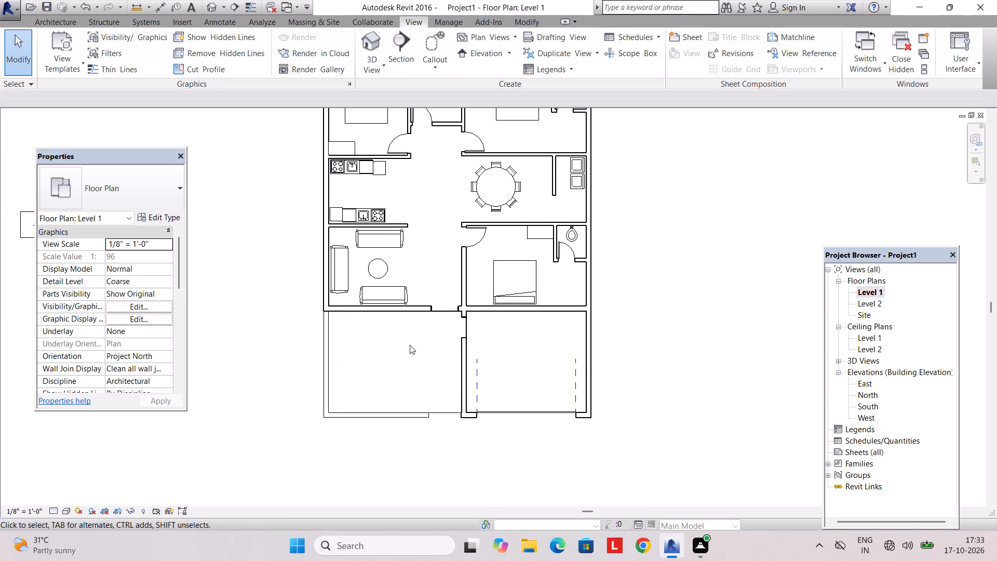
{"action": "left_click", "coordinate": [333, 372]}
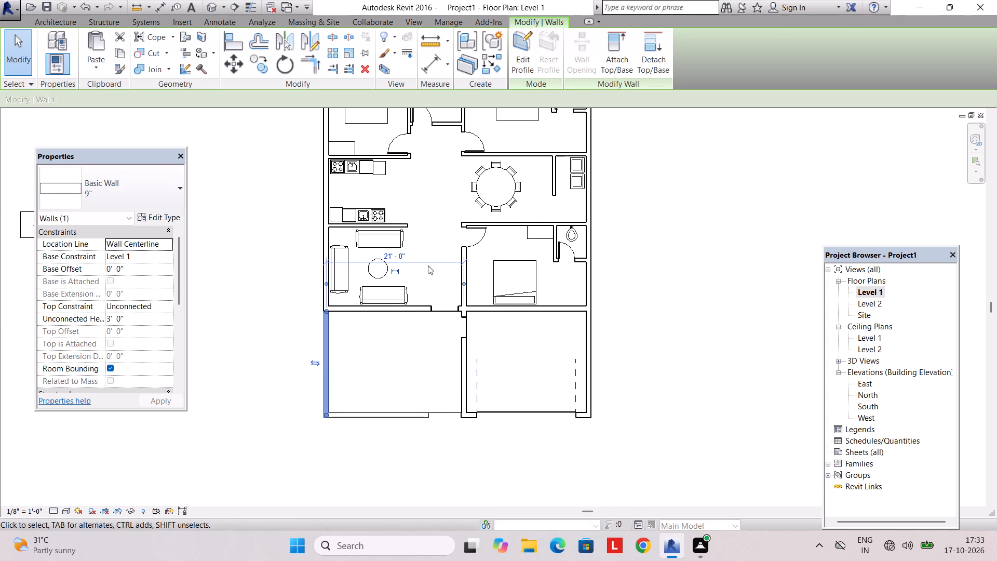
{"action": "key", "text": "Escape"}
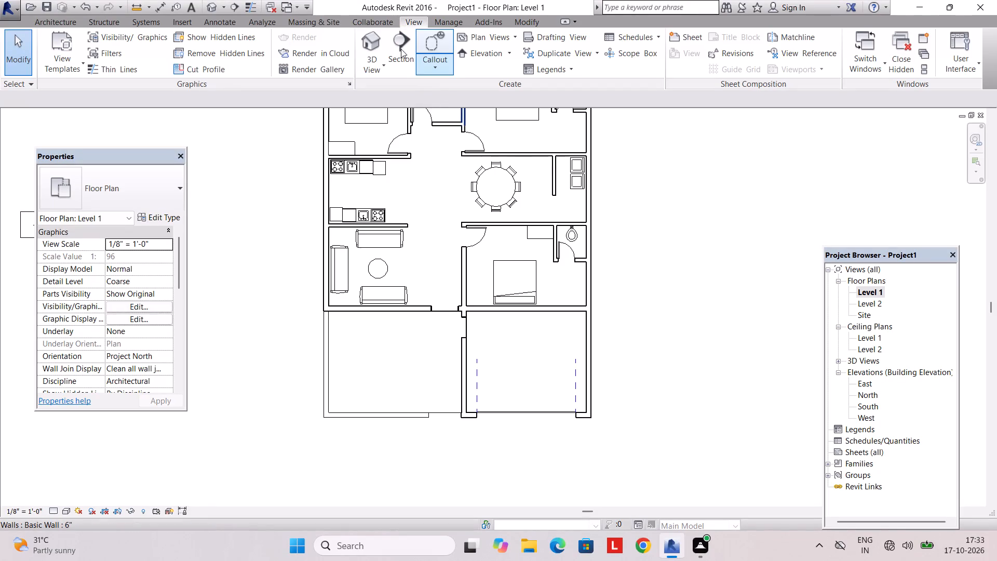
In the 3D view, select both roofs and create a new material named ROOF for the 6" roof type's structure layer.
{"action": "left_click", "coordinate": [409, 25]}
{"action": "left_click", "coordinate": [361, 43]}
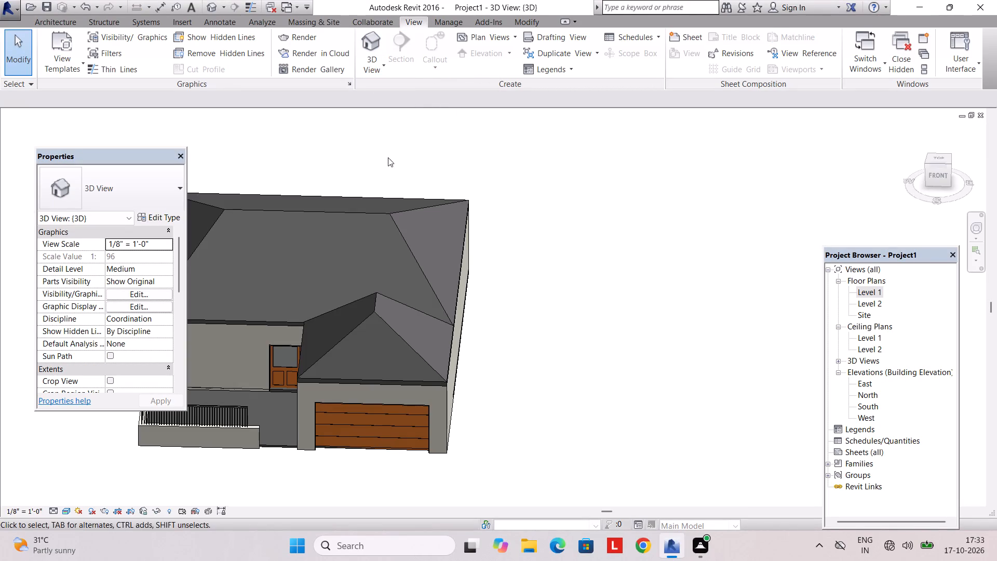
{"action": "middle_click_drag", "start_coordinate": [405, 314], "coordinate": [474, 293]}
{"action": "left_click", "coordinate": [418, 301]}
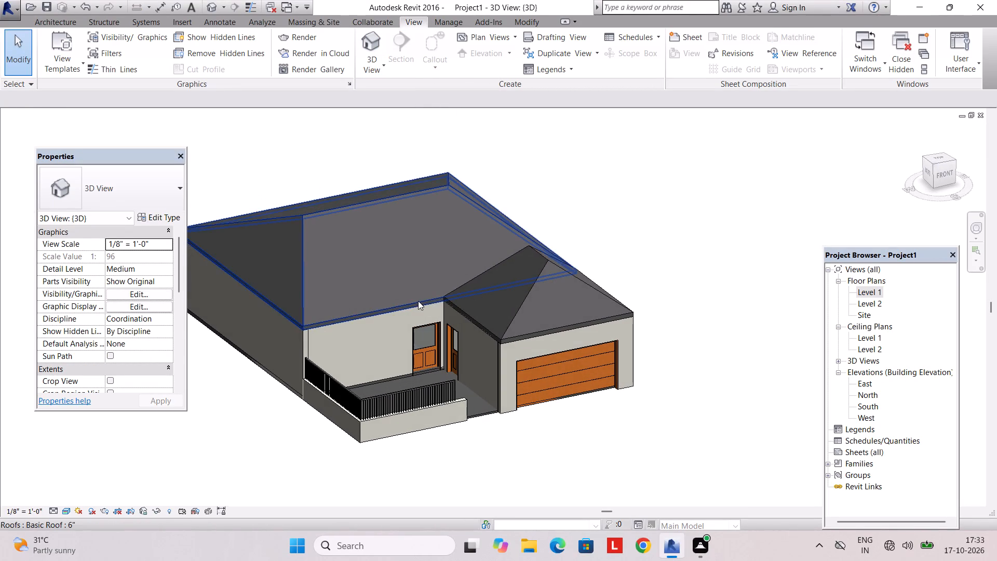
{"action": "left_click", "coordinate": [517, 325], "text": "ctrl"}
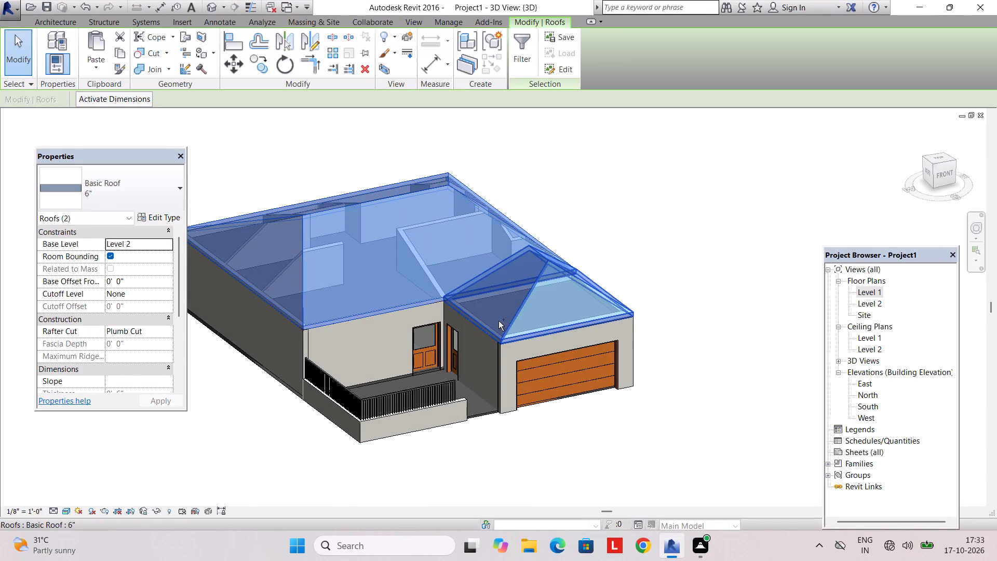
{"action": "left_click", "coordinate": [164, 219]}
{"action": "left_click", "coordinate": [553, 203]}
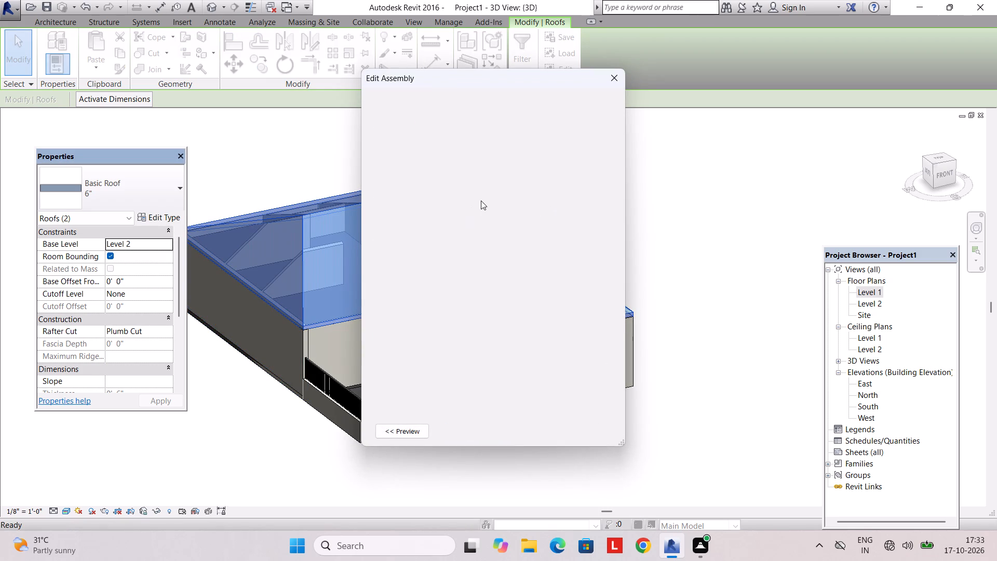
{"action": "left_click", "coordinate": [482, 199]}
{"action": "left_click", "coordinate": [252, 402]}
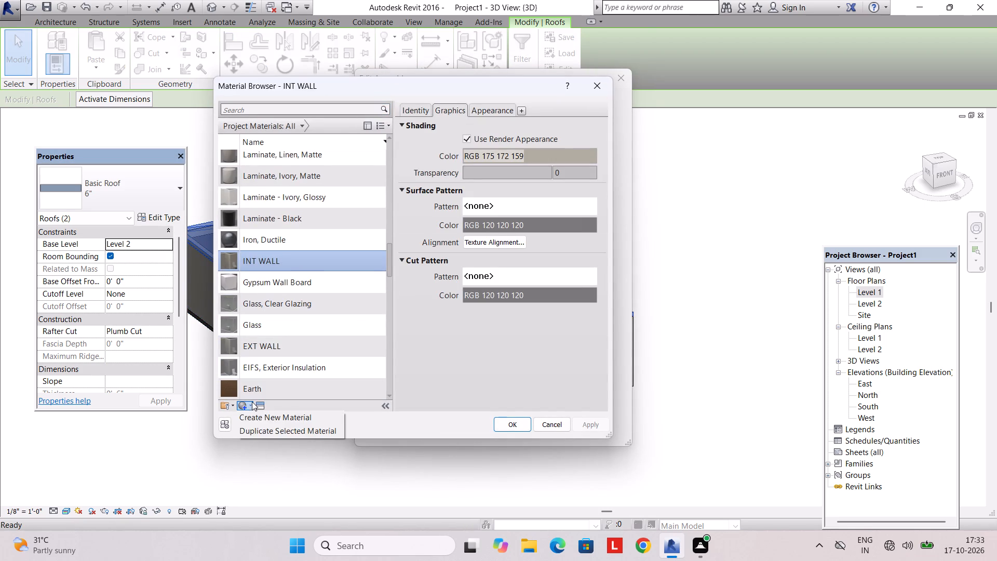
{"action": "left_click", "coordinate": [259, 416]}
{"action": "right_click", "coordinate": [309, 264]}
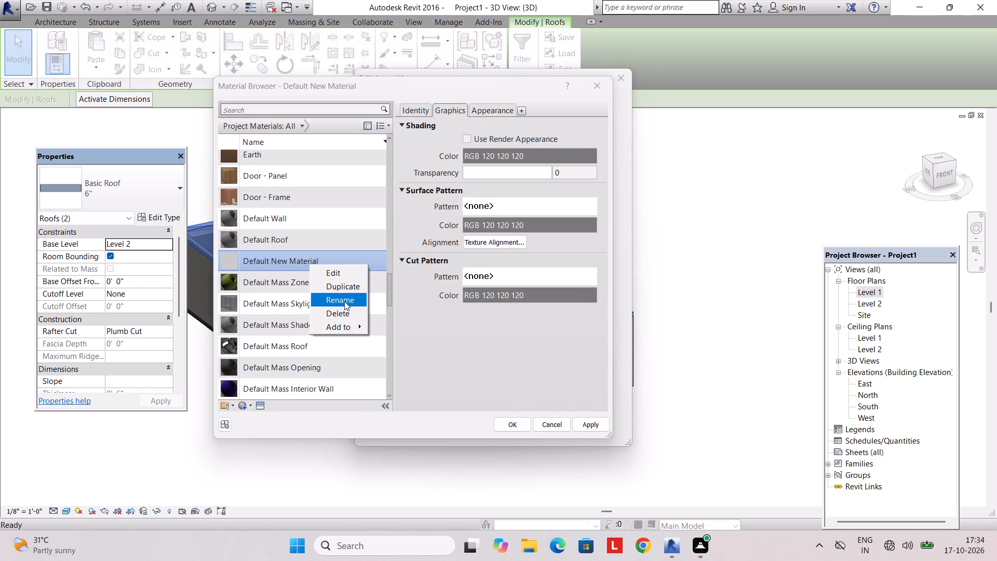
{"action": "left_click", "coordinate": [344, 301]}
{"action": "type", "text": "ROOF"}
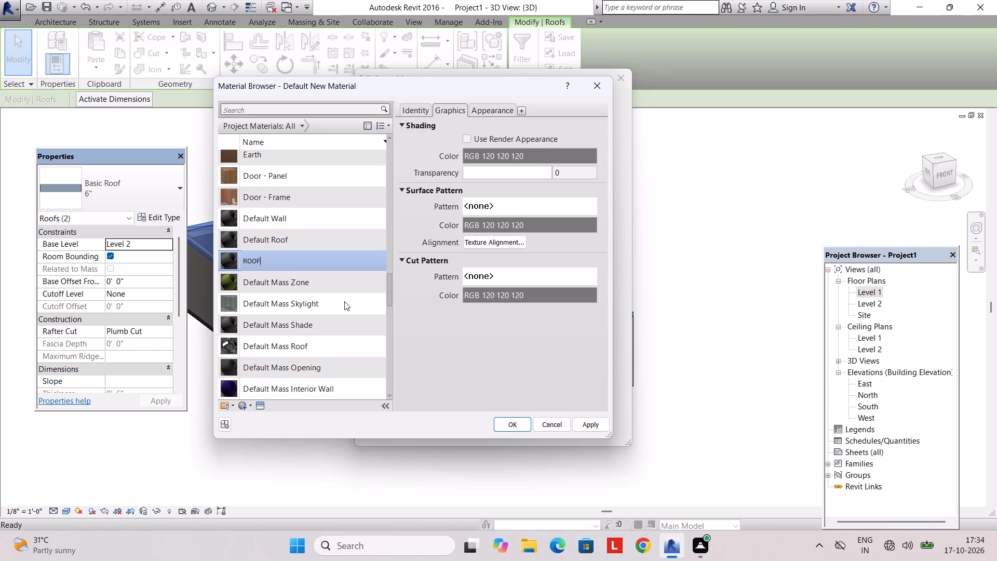
Search the appearance library for ROOF, apply the Roofing appearance Spanish Tile - Blue to the ROOF material, and set its glossiness to 0.
{"action": "left_click", "coordinate": [264, 409]}
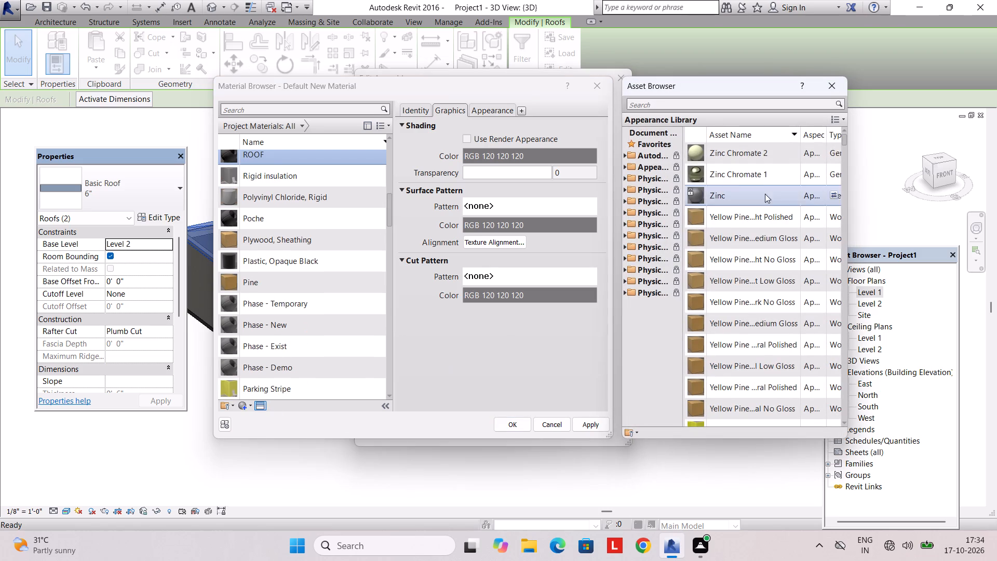
{"action": "double_click", "coordinate": [669, 166]}
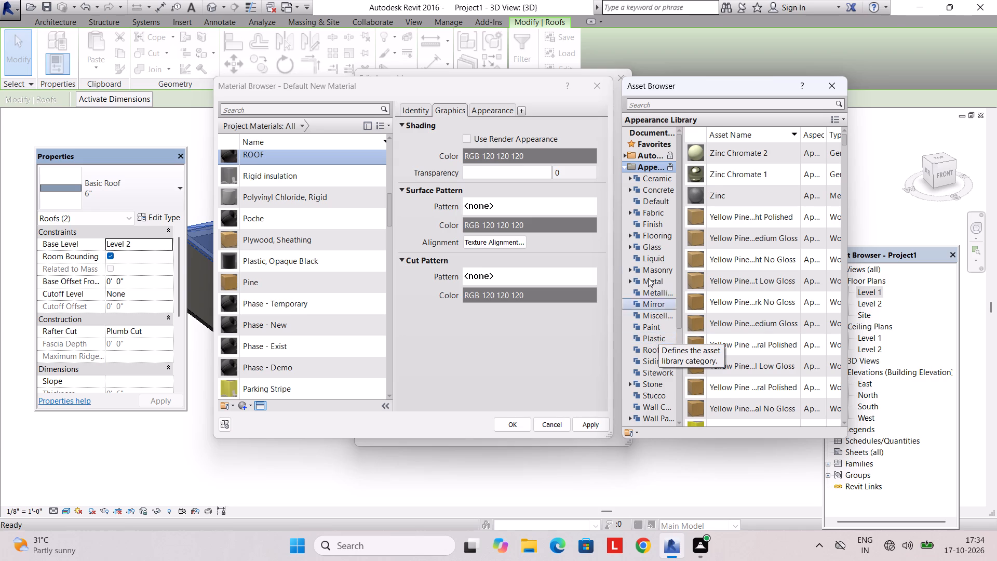
{"action": "left_click", "coordinate": [656, 103]}
{"action": "type", "text": "ROOF"}
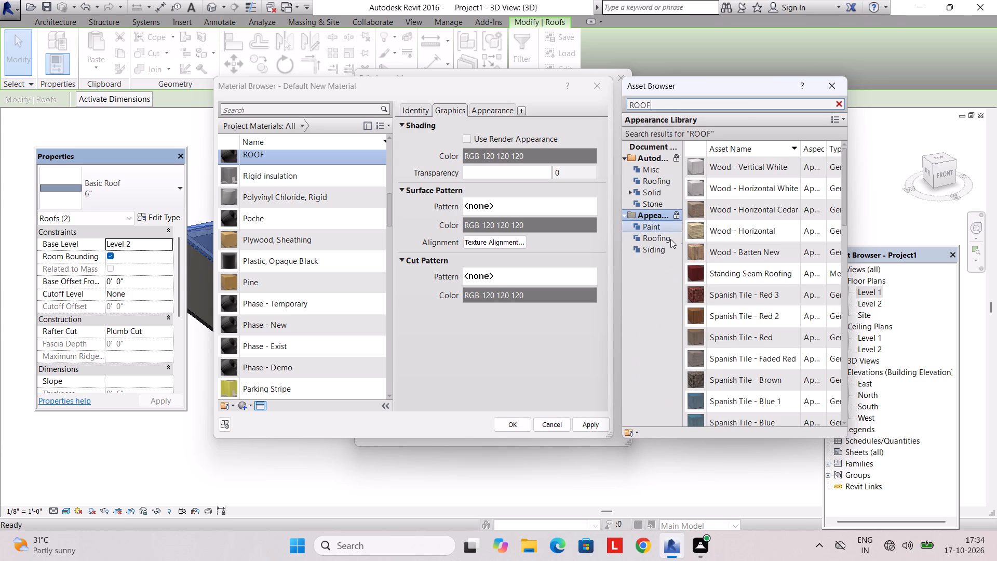
{"action": "double_click", "coordinate": [666, 236]}
{"action": "double_click", "coordinate": [737, 290]}
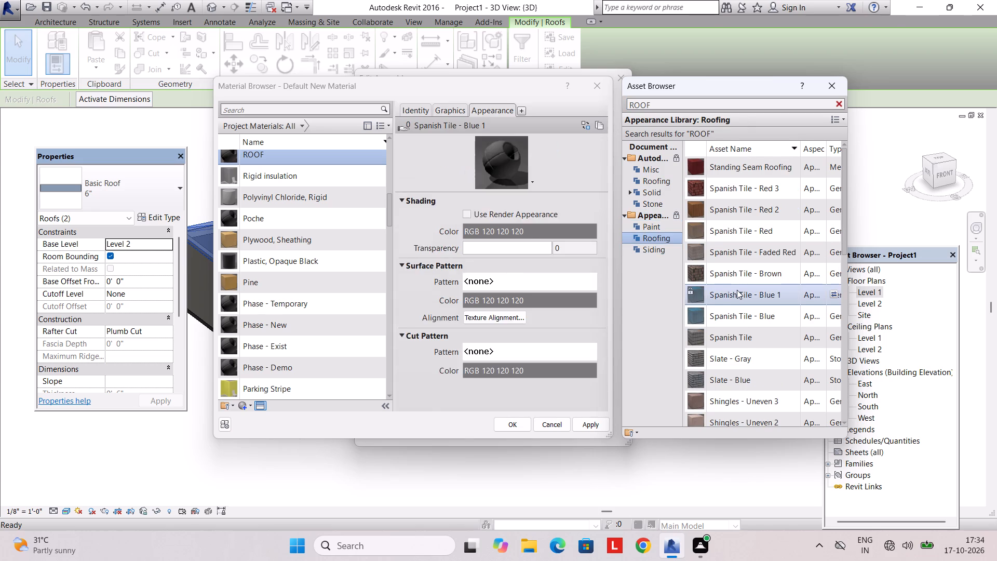
{"action": "double_click", "coordinate": [739, 305]}
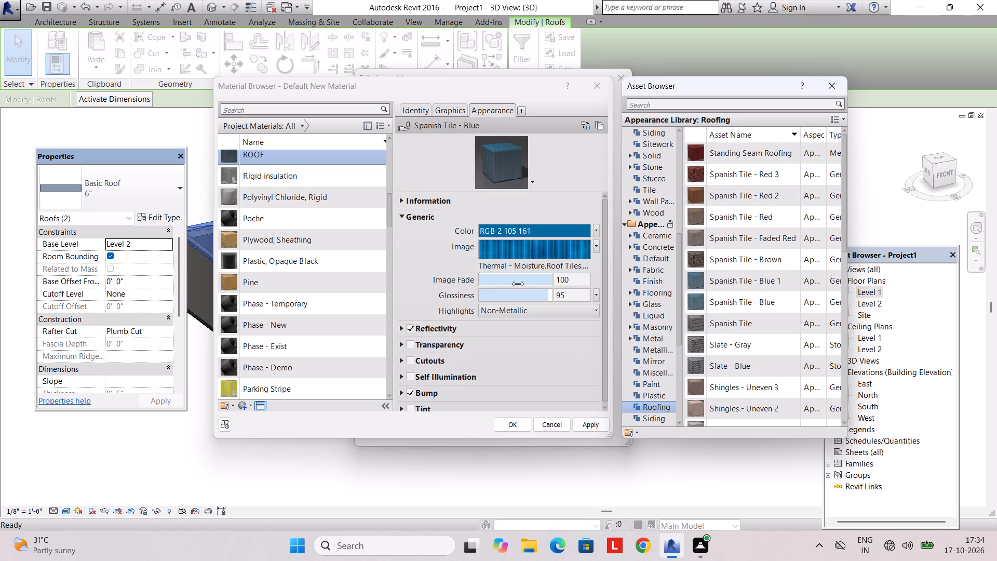
{"action": "left_click_drag", "start_coordinate": [548, 295], "coordinate": [421, 293]}
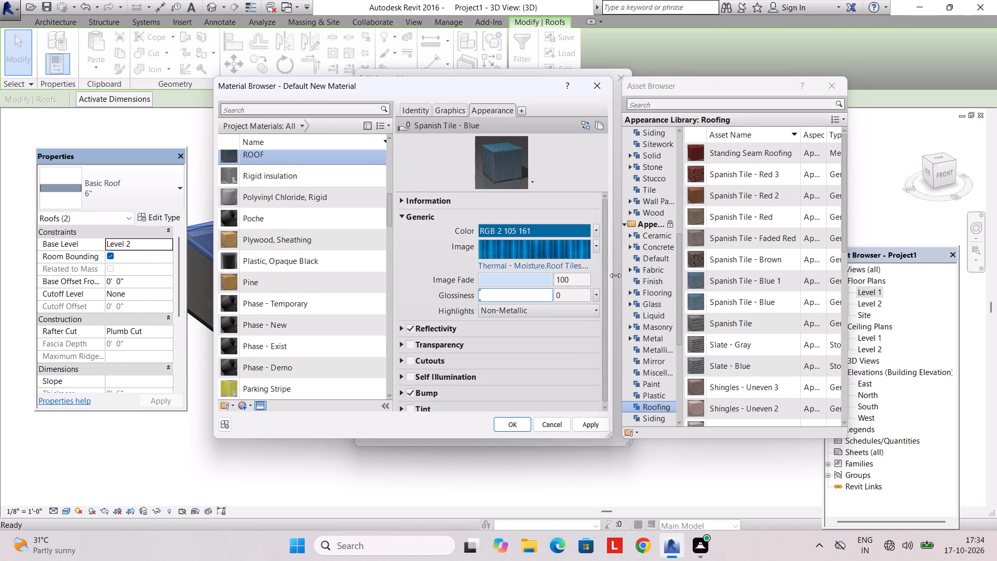
{"action": "scroll", "coordinate": [759, 286], "scroll_direction": "up", "scroll_amount": 1}
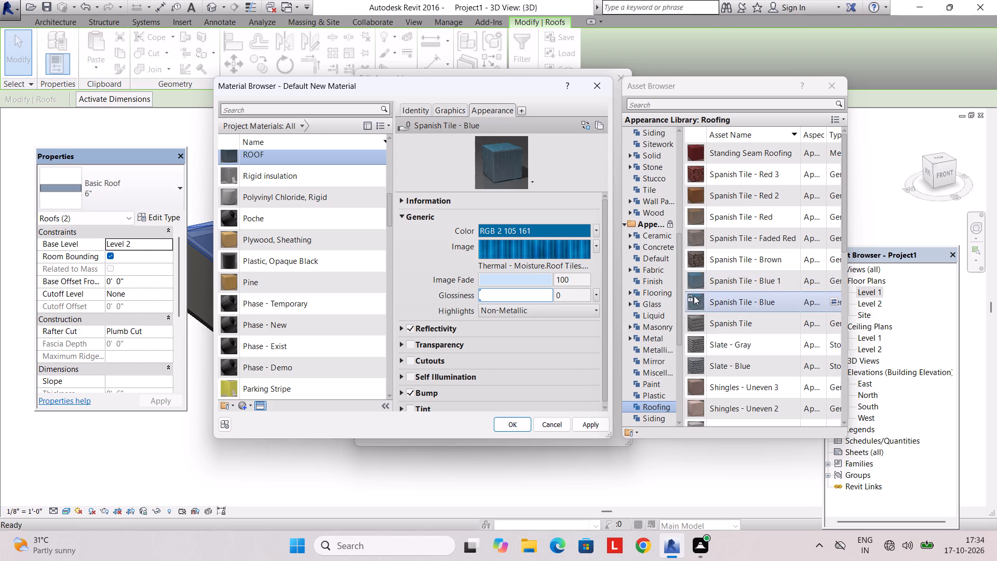
Use the render appearance for the ROOF material's shading and assign the material to the 6" roof type.
{"action": "left_click", "coordinate": [451, 110]}
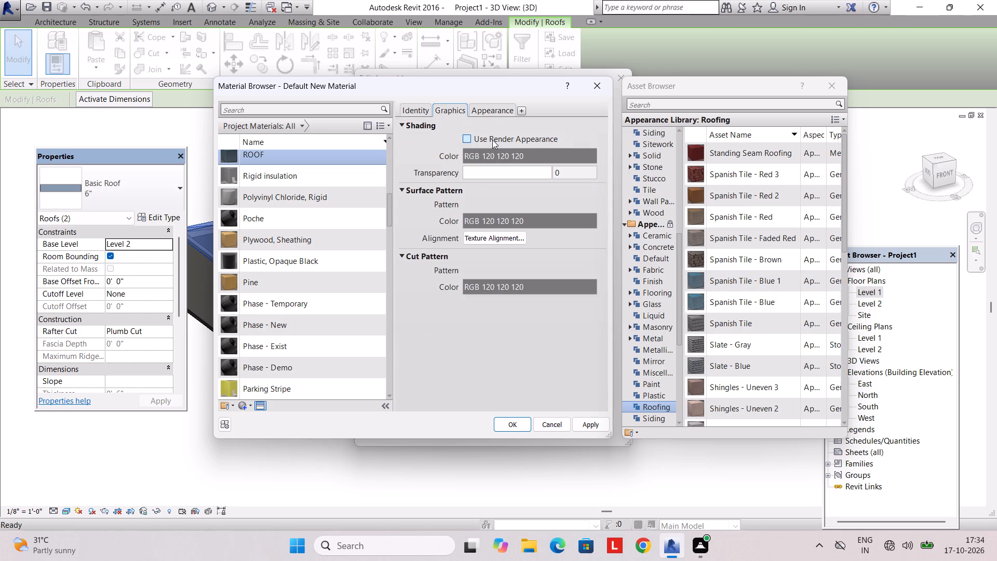
{"action": "left_click", "coordinate": [470, 135]}
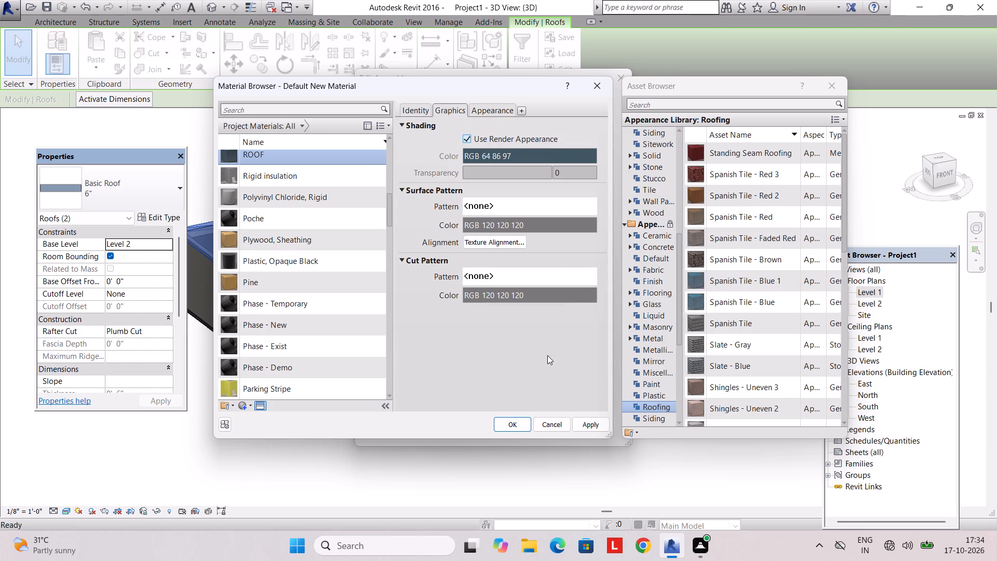
{"action": "left_click", "coordinate": [514, 419]}
{"action": "left_click", "coordinate": [476, 426]}
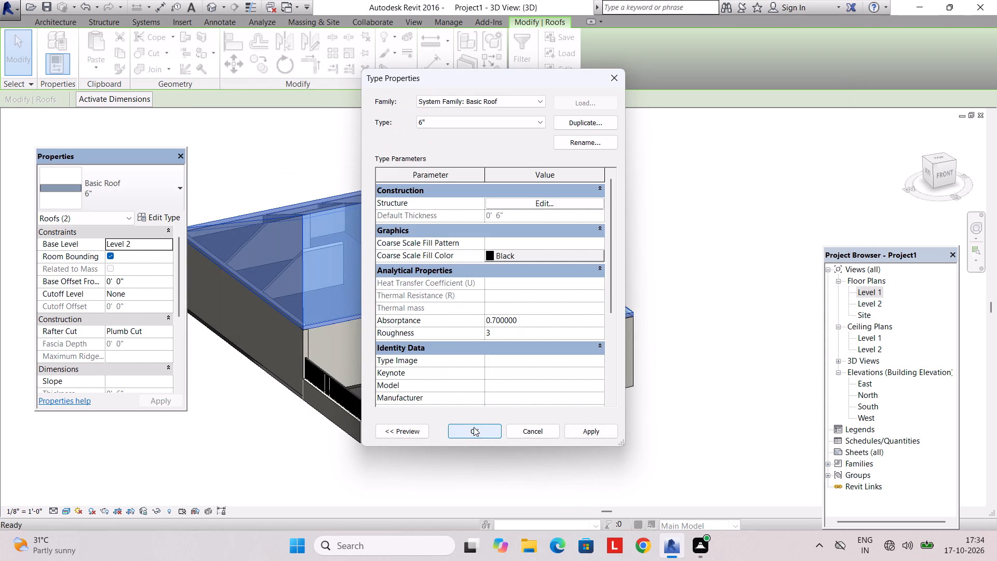
{"action": "left_click", "coordinate": [474, 430]}
{"action": "key", "text": "Escape"}
Examine the roof tile material on the main and garage roofs from several angles in the 3D view.
{"action": "middle_click_drag", "start_coordinate": [461, 308], "coordinate": [390, 311], "text": "shift"}
{"action": "scroll", "coordinate": [387, 298], "scroll_direction": "up", "scroll_amount": 3}
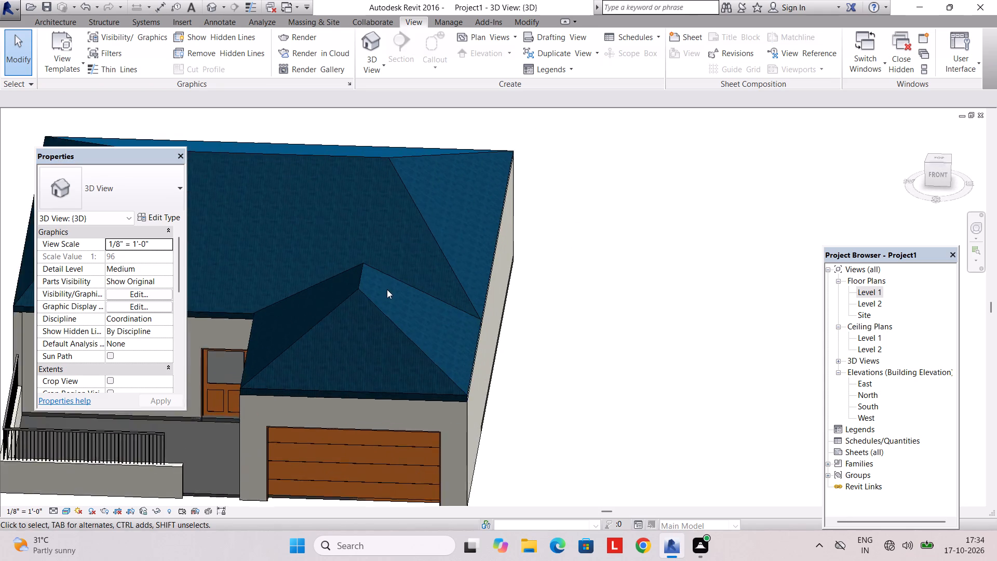
{"action": "scroll", "coordinate": [387, 289], "scroll_direction": "up", "scroll_amount": 8}
{"action": "middle_click_drag", "start_coordinate": [384, 292], "coordinate": [431, 272], "text": "shift"}
{"action": "scroll", "coordinate": [431, 272], "scroll_direction": "down", "scroll_amount": 4}
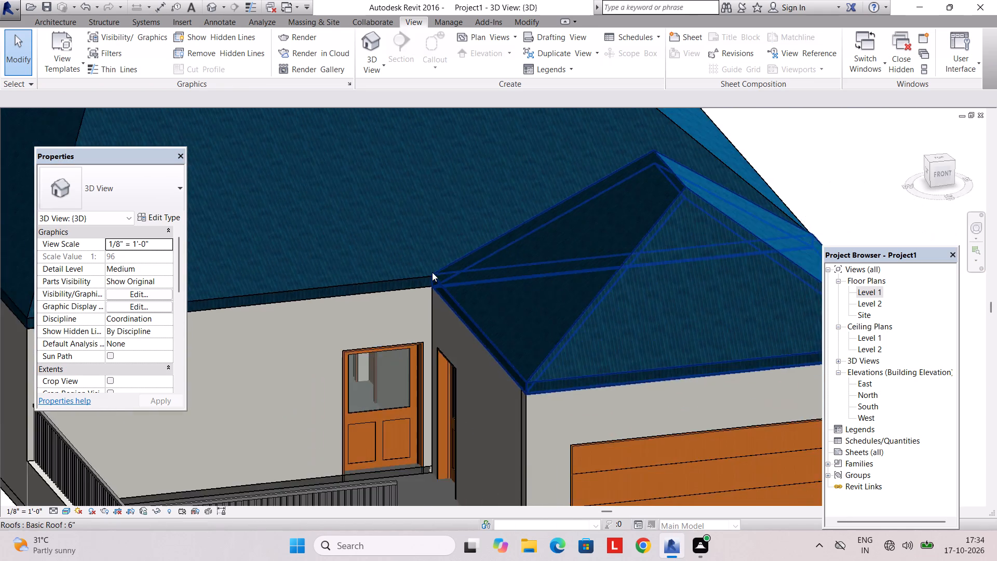
{"action": "scroll", "coordinate": [432, 272], "scroll_direction": "down", "scroll_amount": 8}
{"action": "middle_click_drag", "start_coordinate": [437, 285], "coordinate": [413, 261], "text": "shift"}
{"action": "scroll", "coordinate": [413, 268], "scroll_direction": "up", "scroll_amount": 2}
{"action": "middle_click_drag", "start_coordinate": [421, 279], "coordinate": [417, 262], "text": "shift"}
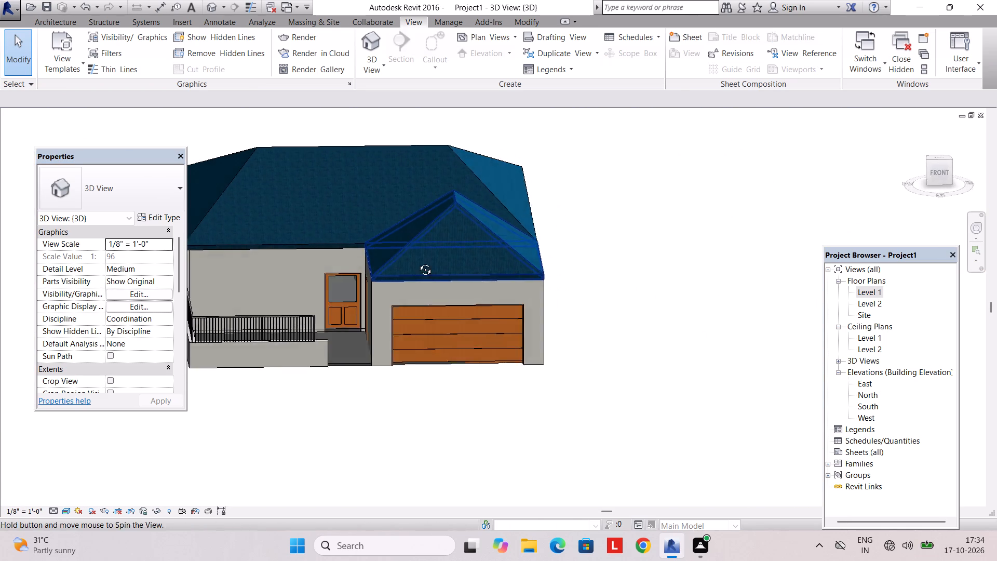
{"action": "middle_click_drag", "start_coordinate": [417, 262], "coordinate": [435, 257], "text": "shift"}
{"action": "scroll", "coordinate": [338, 280], "scroll_direction": "up", "scroll_amount": 3}
{"action": "middle_click_drag", "start_coordinate": [339, 276], "coordinate": [367, 279]}
{"action": "scroll", "coordinate": [398, 265], "scroll_direction": "down", "scroll_amount": 3}
{"action": "middle_click_drag", "start_coordinate": [410, 270], "coordinate": [374, 320]}
On the Level 1 plan, place a Fixed 36" x 48" window in the living room's front wall, about 7'-6" from the west exterior wall.
{"action": "double_click", "coordinate": [878, 292]}
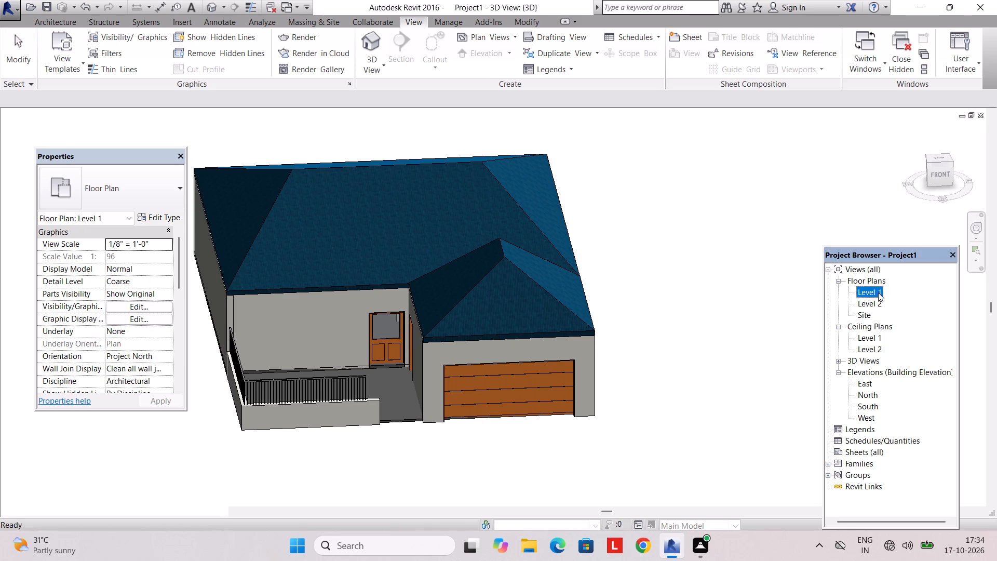
{"action": "scroll", "coordinate": [327, 309], "scroll_direction": "down", "scroll_amount": 2}
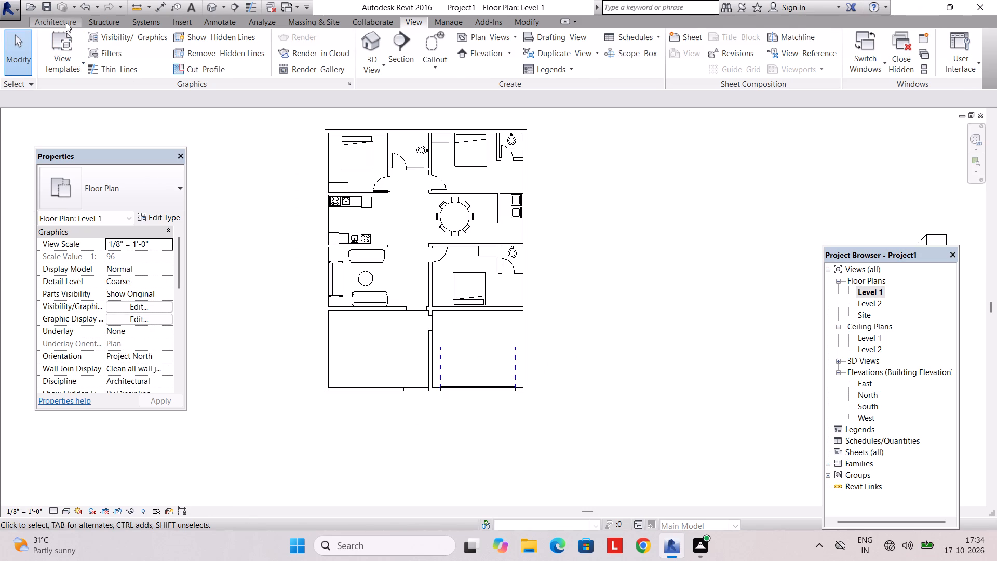
{"action": "left_click", "coordinate": [66, 22]}
{"action": "left_click", "coordinate": [117, 55]}
{"action": "scroll", "coordinate": [351, 302], "scroll_direction": "up", "scroll_amount": 2}
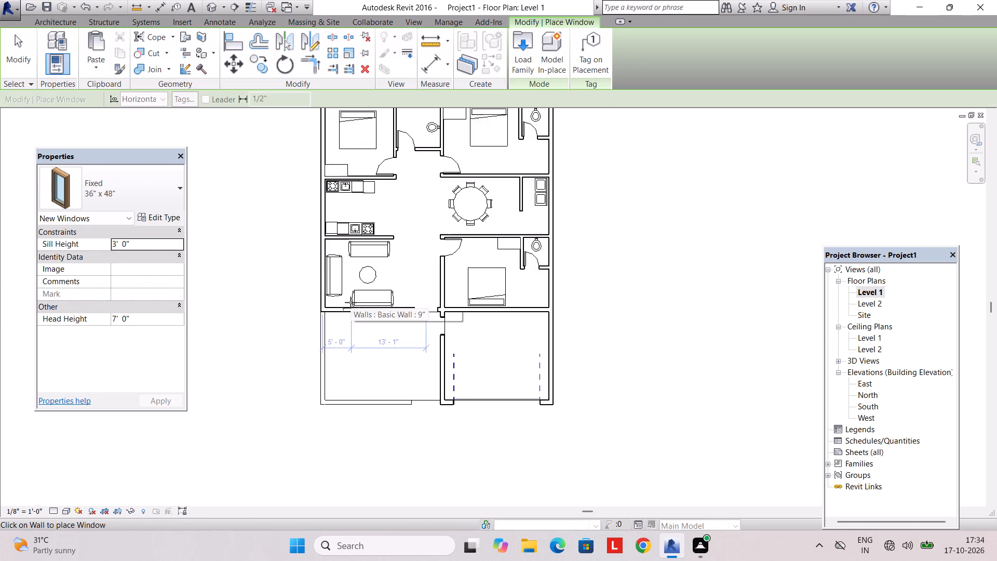
{"action": "scroll", "coordinate": [351, 302], "scroll_direction": "up", "scroll_amount": 6}
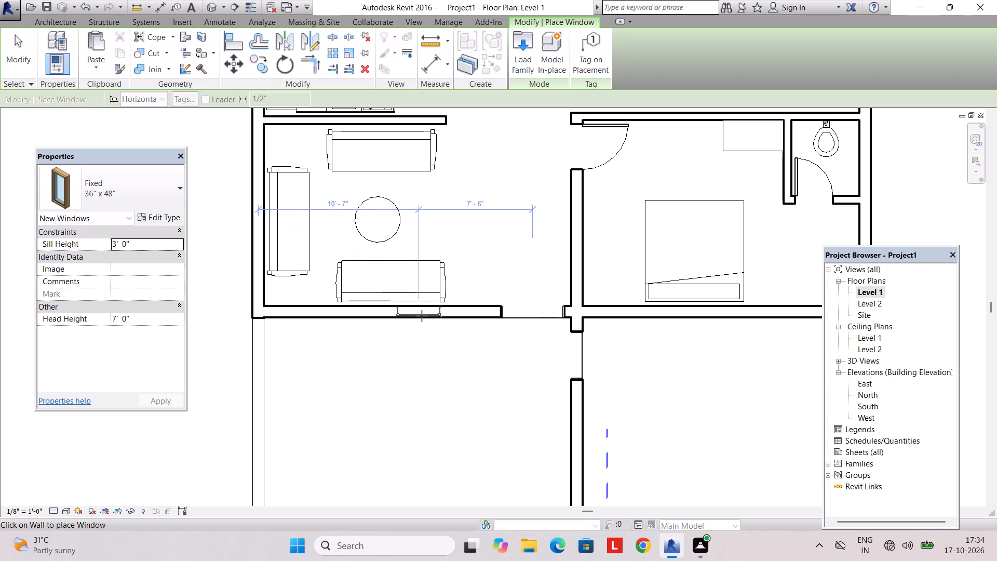
{"action": "left_click", "coordinate": [373, 314]}
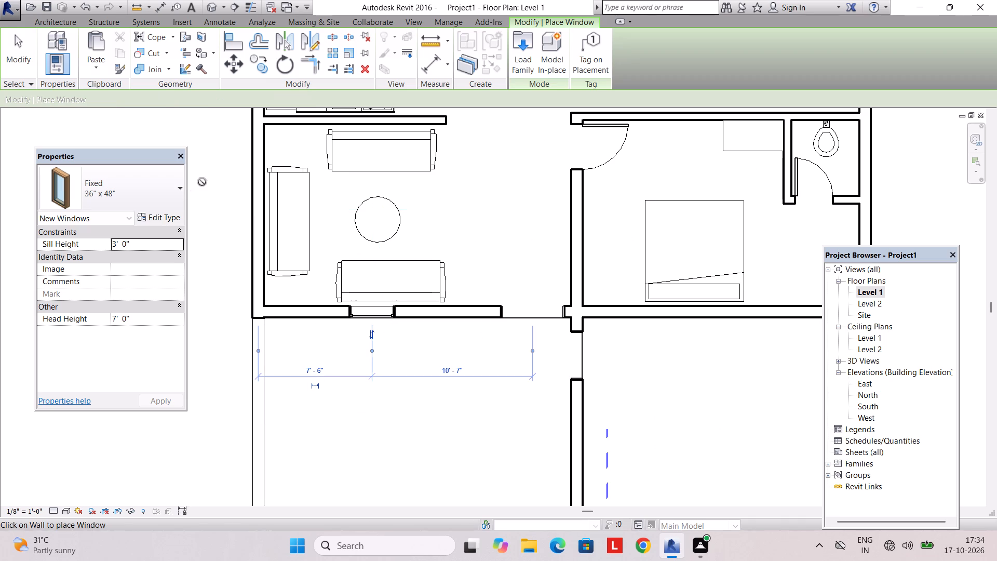
Start loading a window family and open the Windows folder of the US Imperial library.
{"action": "left_click", "coordinate": [516, 57]}
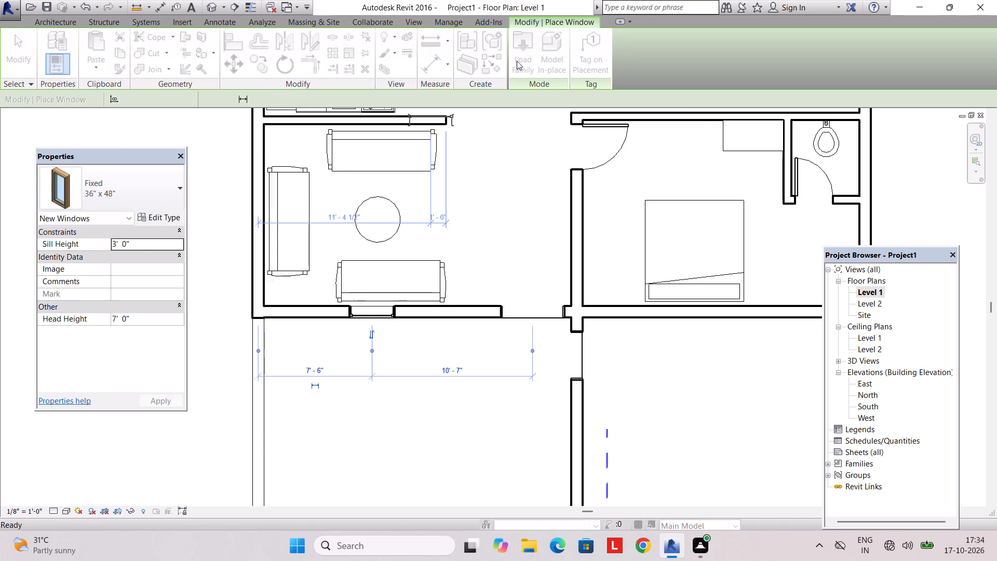
{"action": "left_click", "coordinate": [477, 135]}
{"action": "left_click", "coordinate": [453, 210]}
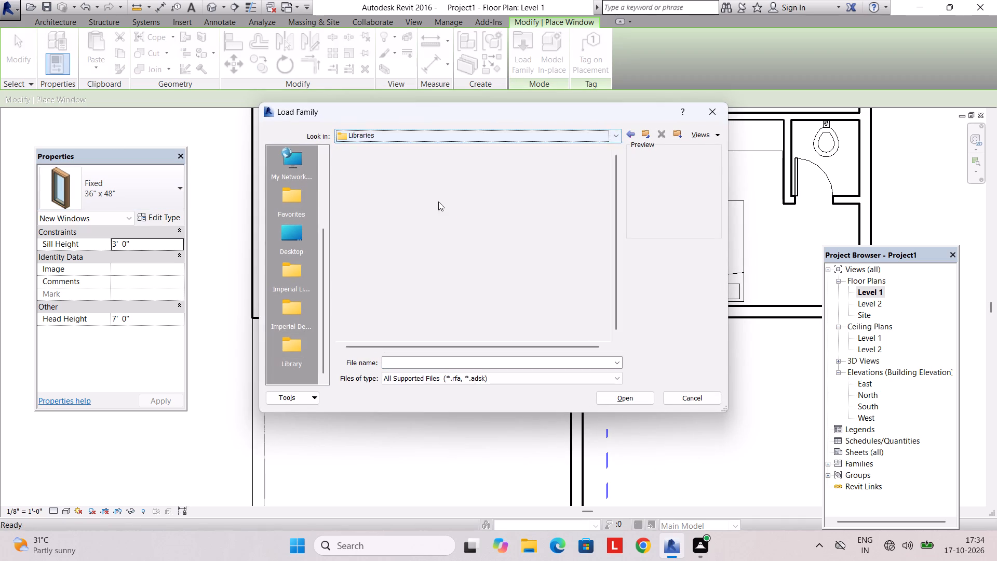
{"action": "double_click", "coordinate": [427, 183]}
{"action": "scroll", "coordinate": [429, 183], "scroll_direction": "down", "scroll_amount": 9}
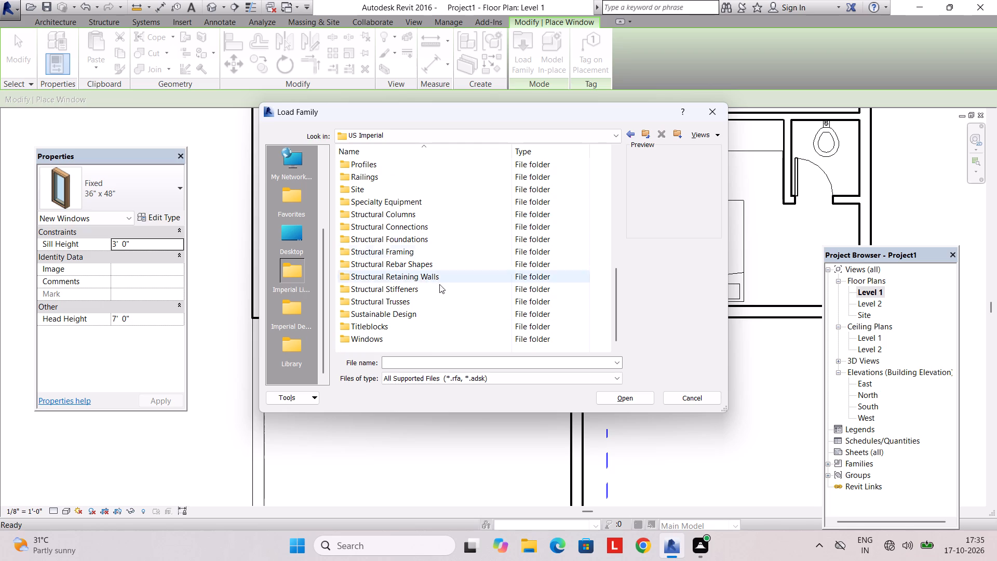
{"action": "double_click", "coordinate": [421, 342]}
{"action": "scroll", "coordinate": [426, 204], "scroll_direction": "down", "scroll_amount": 4}
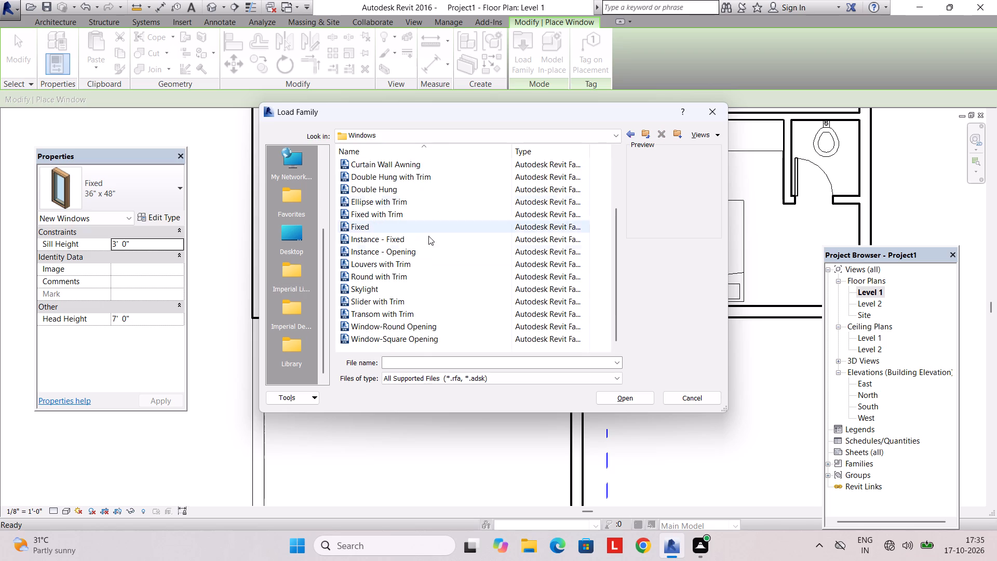
Compare the previews of the available window families, including the casement, double hung, fixed, transom and opening types.
{"action": "left_click", "coordinate": [430, 333]}
{"action": "left_click", "coordinate": [434, 323]}
{"action": "scroll", "coordinate": [433, 262], "scroll_direction": "up", "scroll_amount": 4}
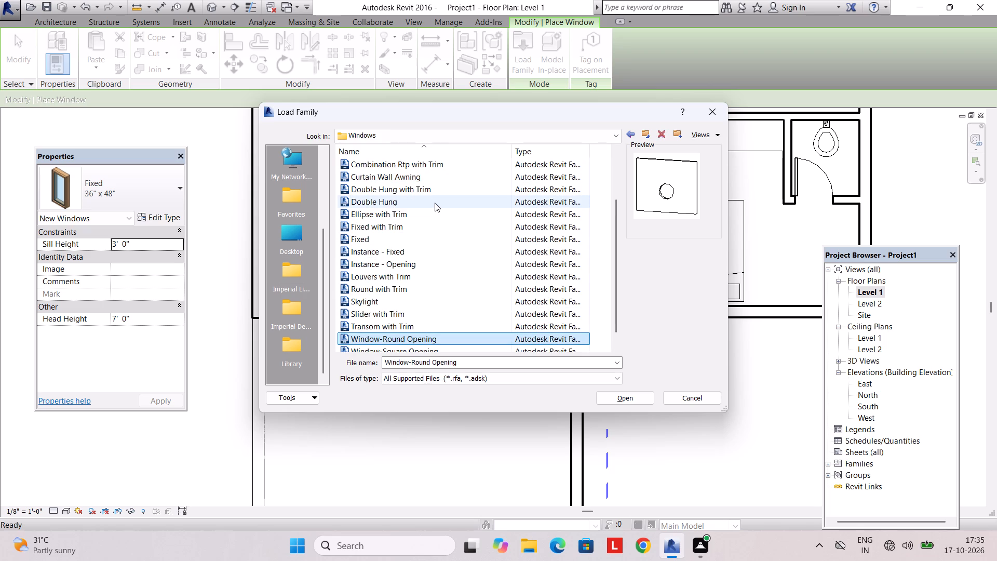
{"action": "left_click", "coordinate": [435, 203]}
{"action": "scroll", "coordinate": [434, 196], "scroll_direction": "up", "scroll_amount": 4}
{"action": "left_click", "coordinate": [432, 195]}
{"action": "left_click", "coordinate": [430, 212]}
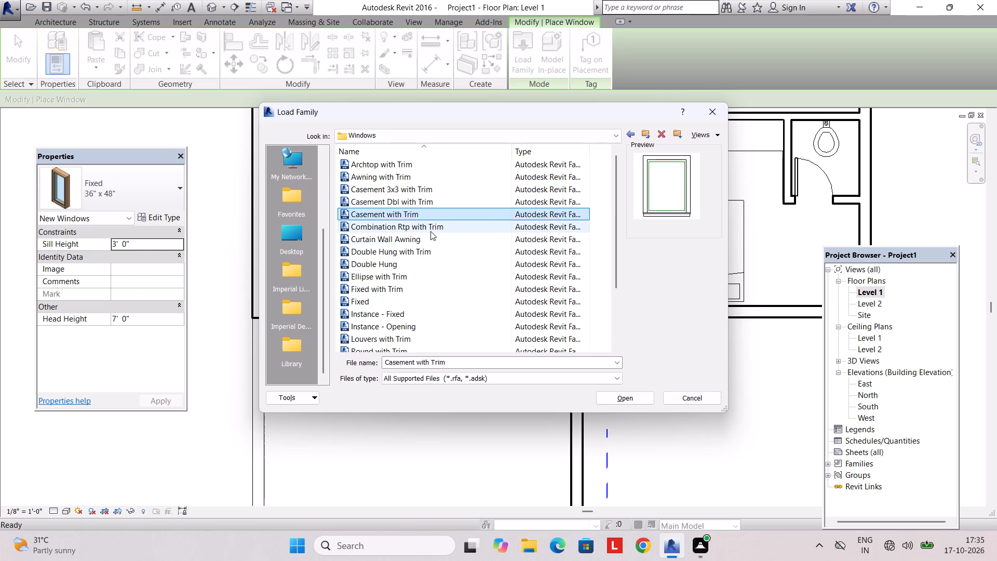
{"action": "left_click", "coordinate": [430, 237]}
{"action": "left_click", "coordinate": [425, 193]}
{"action": "left_click", "coordinate": [427, 170]}
{"action": "left_click", "coordinate": [427, 163]}
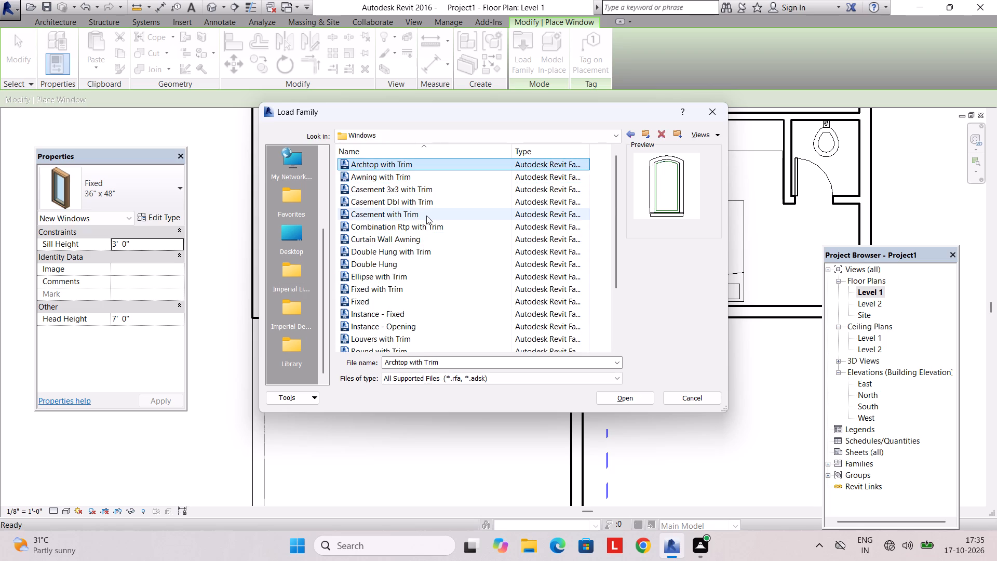
{"action": "left_click", "coordinate": [426, 216]}
{"action": "left_click", "coordinate": [427, 238]}
{"action": "left_click", "coordinate": [427, 261]}
{"action": "left_click", "coordinate": [428, 284]}
{"action": "left_click", "coordinate": [428, 306]}
{"action": "left_click", "coordinate": [428, 328]}
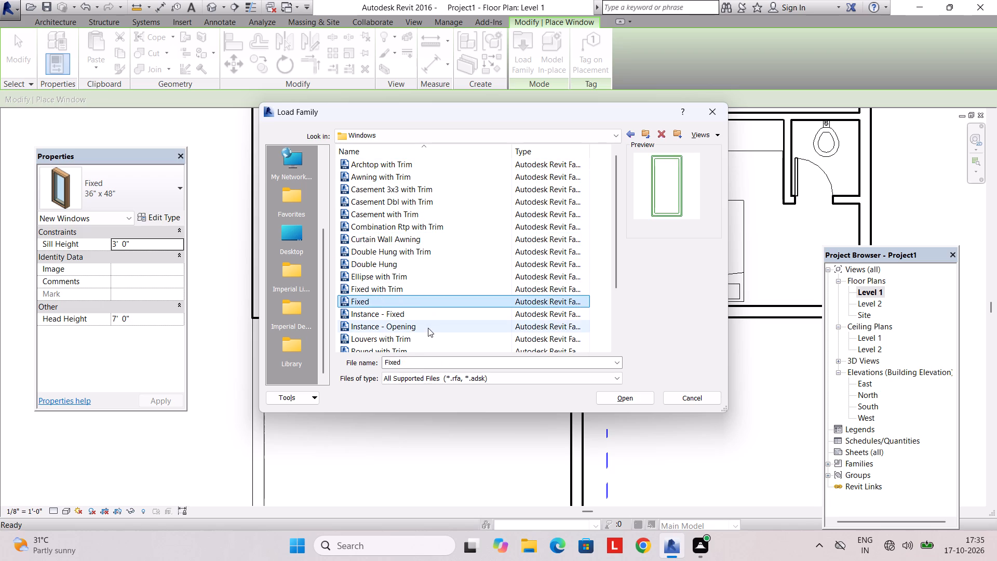
{"action": "scroll", "coordinate": [419, 330], "scroll_direction": "down", "scroll_amount": 3}
{"action": "left_click", "coordinate": [419, 329]}
{"action": "left_click", "coordinate": [417, 308]}
{"action": "scroll", "coordinate": [426, 244], "scroll_direction": "up", "scroll_amount": 4}
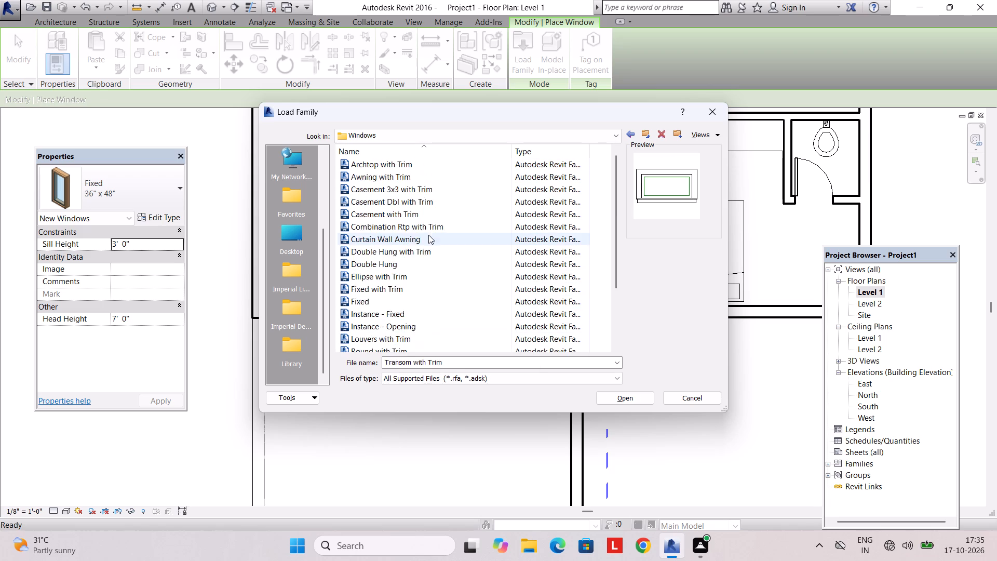
Load the Archtop with Trim window family.
{"action": "left_click", "coordinate": [426, 163]}
{"action": "scroll", "coordinate": [426, 165], "scroll_direction": "up", "scroll_amount": 4}
{"action": "left_click", "coordinate": [426, 166]}
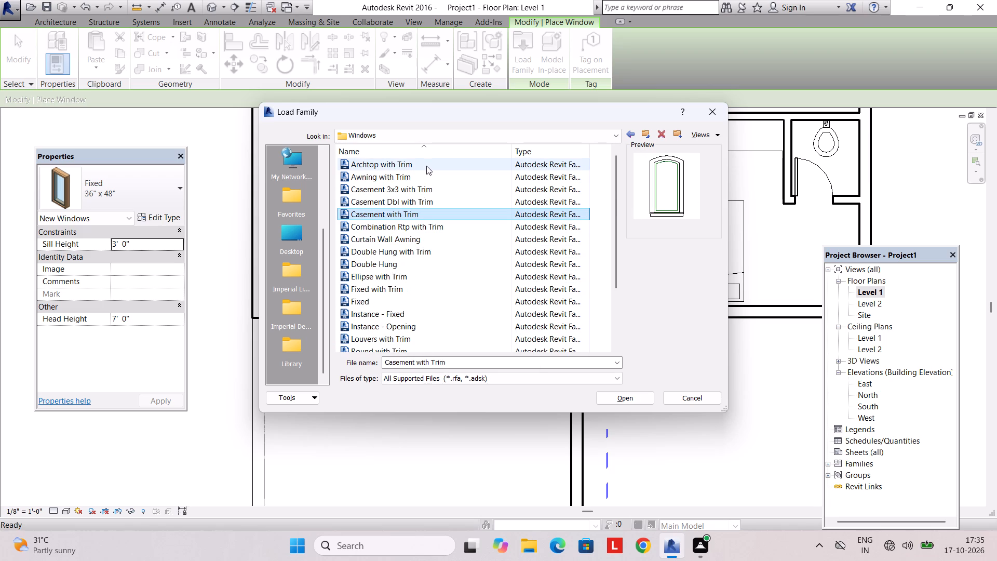
{"action": "left_click", "coordinate": [635, 400]}
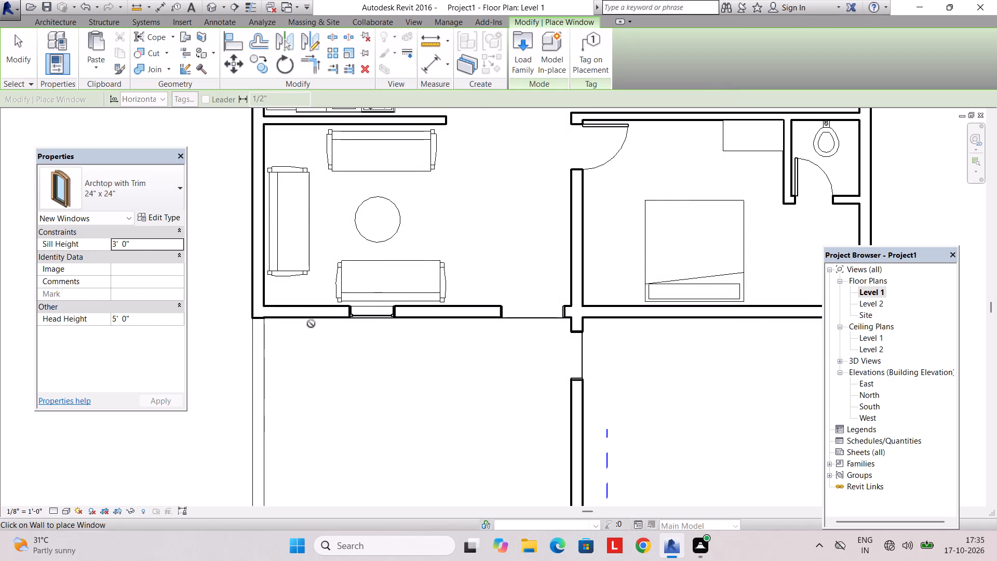
Place two Archtop with Trim 24" x 24" windows in the living room's west wall, about 4'-0" from the front wall and 2'-6" from the kitchen wall.
{"action": "middle_click_drag", "start_coordinate": [326, 365], "coordinate": [351, 421]}
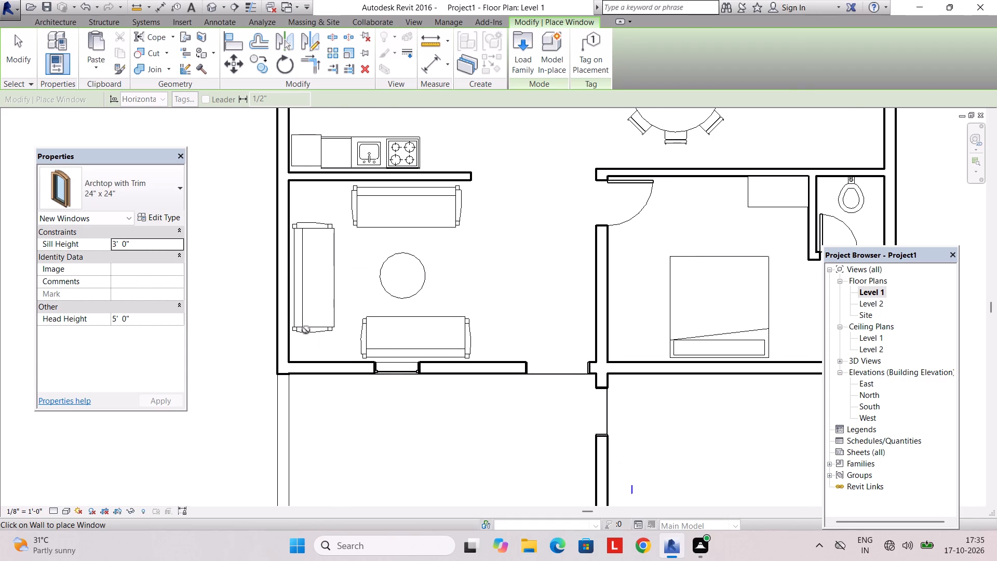
{"action": "left_click", "coordinate": [276, 305]}
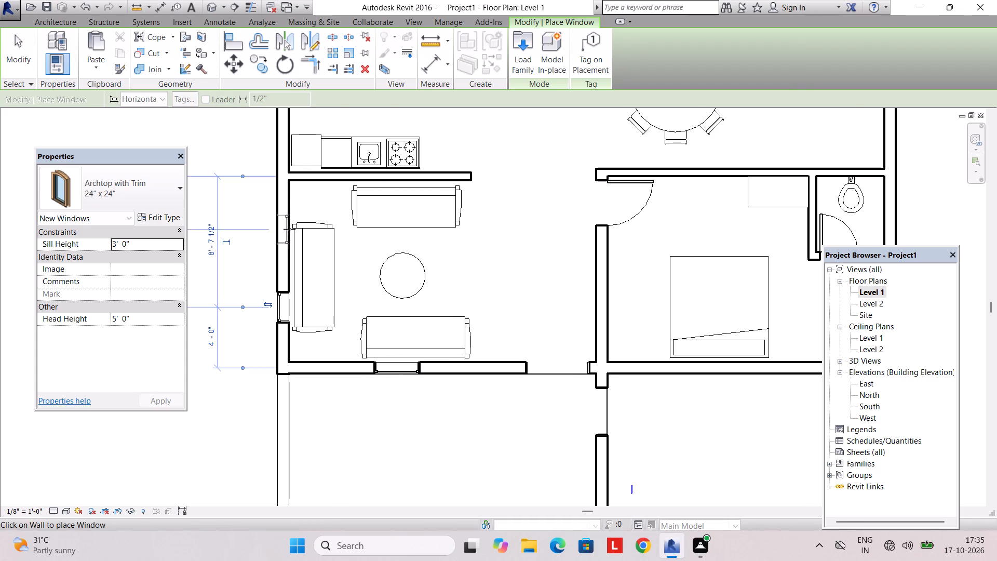
{"action": "left_click", "coordinate": [278, 213]}
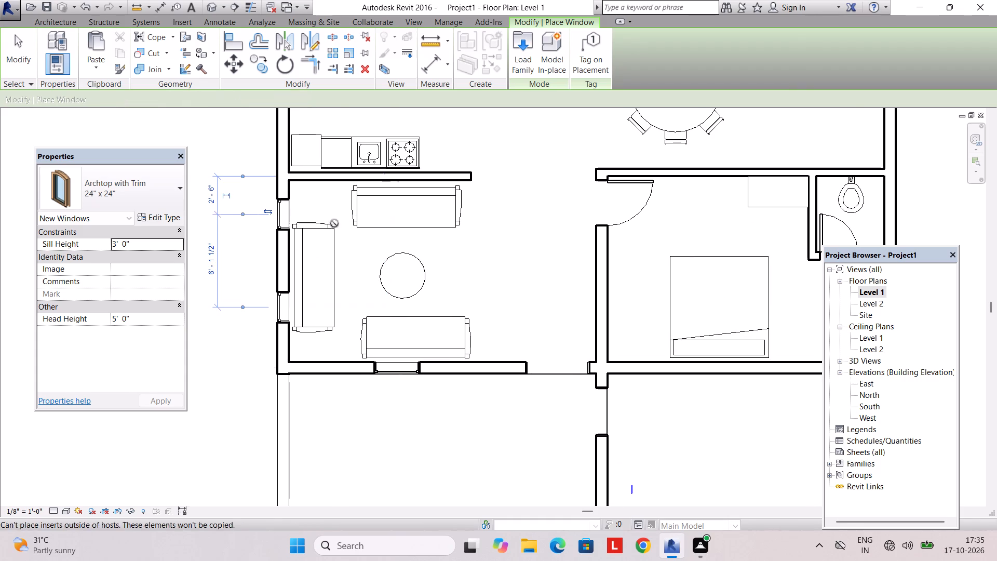
Place Archtop with Trim 24" x 24" windows centred in the west walls of the kitchen and the rear bedroom.
{"action": "middle_click_drag", "start_coordinate": [345, 224], "coordinate": [366, 449]}
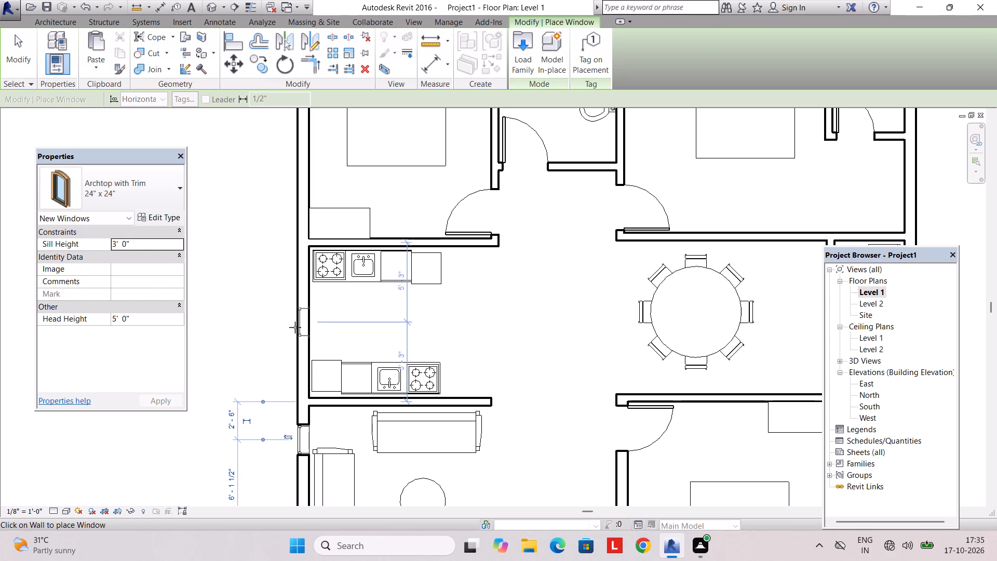
{"action": "left_click", "coordinate": [295, 327]}
{"action": "left_click", "coordinate": [295, 323]}
{"action": "middle_click_drag", "start_coordinate": [380, 318], "coordinate": [402, 418]}
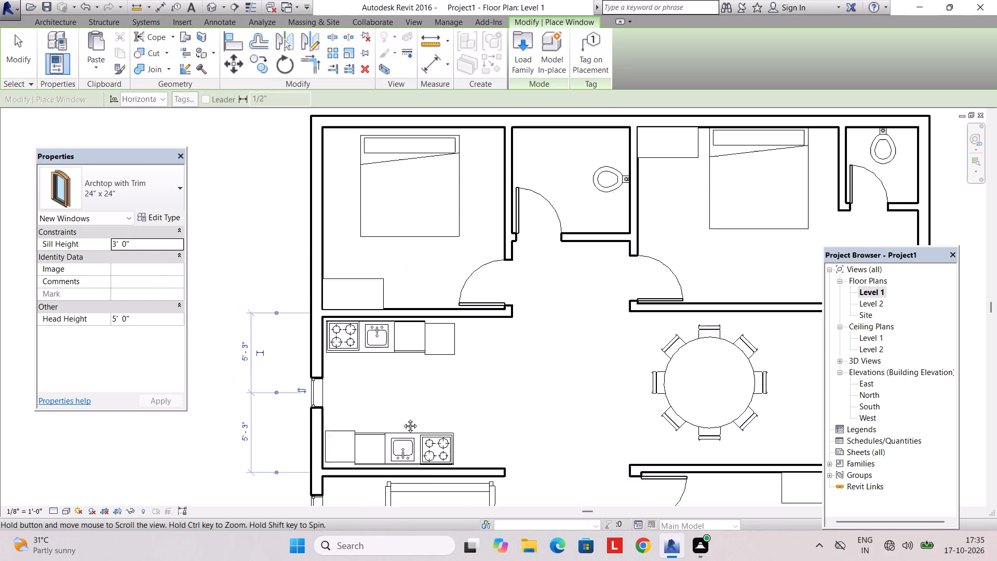
{"action": "middle_click_drag", "start_coordinate": [402, 418], "coordinate": [412, 453]}
{"action": "left_click", "coordinate": [331, 286]}
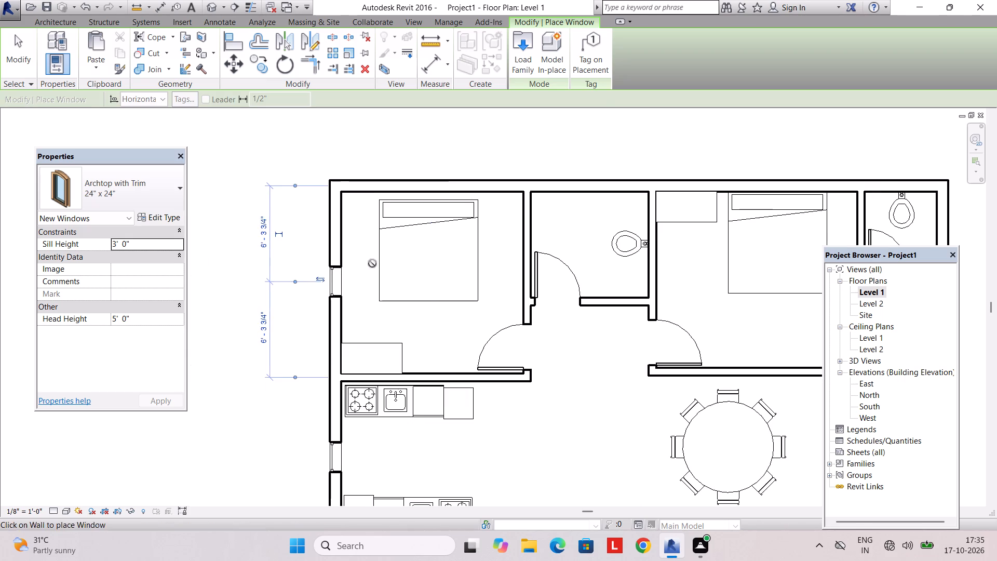
Place Archtop with Trim 24" x 24" windows in the north walls of the two rear bedrooms, centring the west bedroom's window.
{"action": "middle_click_drag", "start_coordinate": [372, 267], "coordinate": [336, 371]}
{"action": "left_click", "coordinate": [397, 283]}
{"action": "middle_click_drag", "start_coordinate": [554, 344], "coordinate": [534, 347]}
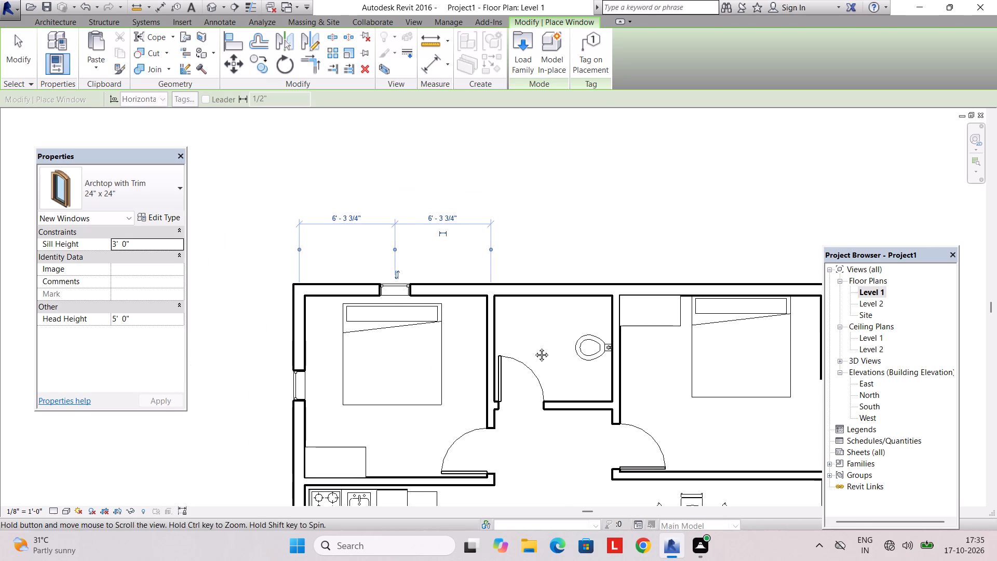
{"action": "middle_click_drag", "start_coordinate": [534, 347], "coordinate": [413, 363]}
{"action": "left_click", "coordinate": [601, 302]}
Place three Archtop windows in the east wall: rear bedroom, utility area 2'-6" from the front bedroom wall, and centred in the front bedroom.
{"action": "middle_click_drag", "start_coordinate": [720, 451], "coordinate": [570, 400]}
{"action": "left_click", "coordinate": [627, 397]}
{"action": "middle_click_drag", "start_coordinate": [646, 468], "coordinate": [589, 251]}
{"action": "left_click", "coordinate": [565, 346]}
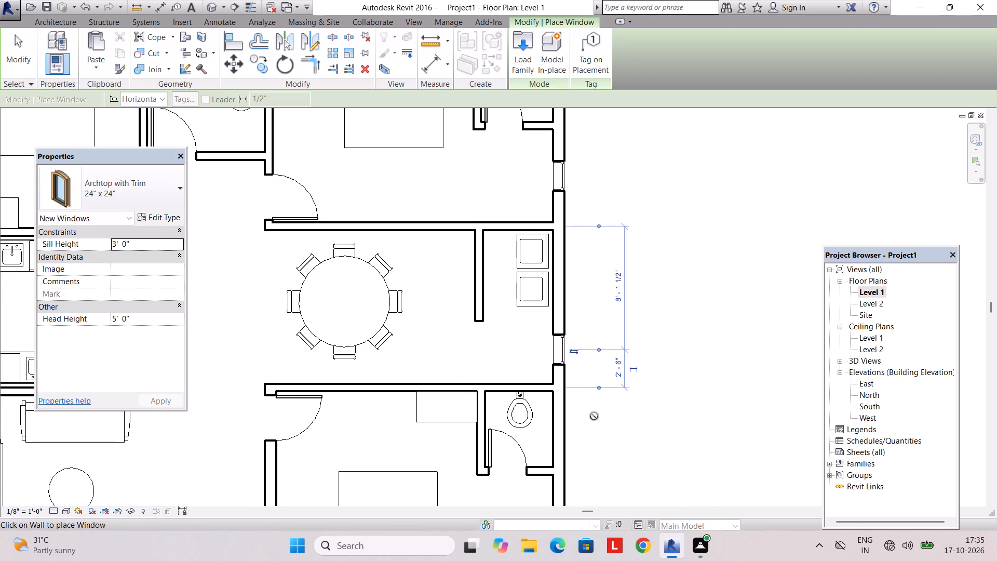
{"action": "middle_click_drag", "start_coordinate": [598, 405], "coordinate": [609, 297]}
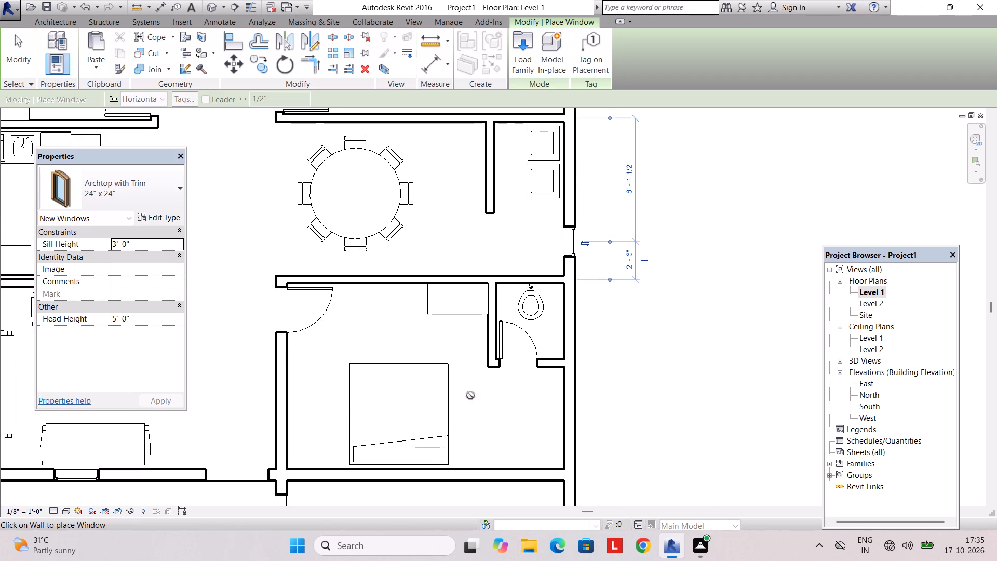
{"action": "left_click", "coordinate": [576, 417]}
{"action": "middle_click_drag", "start_coordinate": [589, 449], "coordinate": [642, 376]}
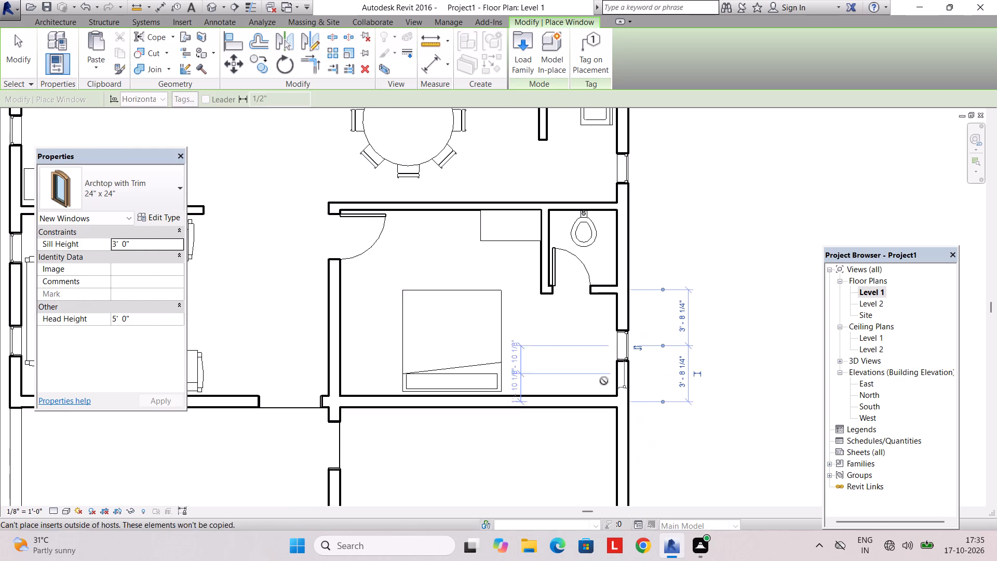
{"action": "middle_click_drag", "start_coordinate": [443, 435], "coordinate": [541, 410]}
{"action": "middle_click_drag", "start_coordinate": [541, 440], "coordinate": [526, 360]}
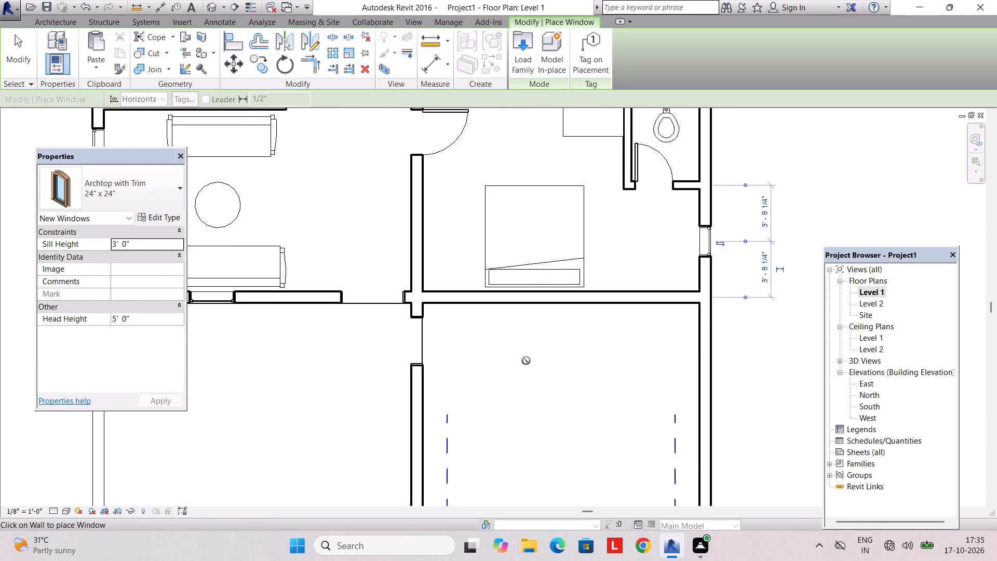
{"action": "middle_click_drag", "start_coordinate": [526, 360], "coordinate": [520, 398]}
{"action": "middle_click_drag", "start_coordinate": [488, 384], "coordinate": [495, 362]}
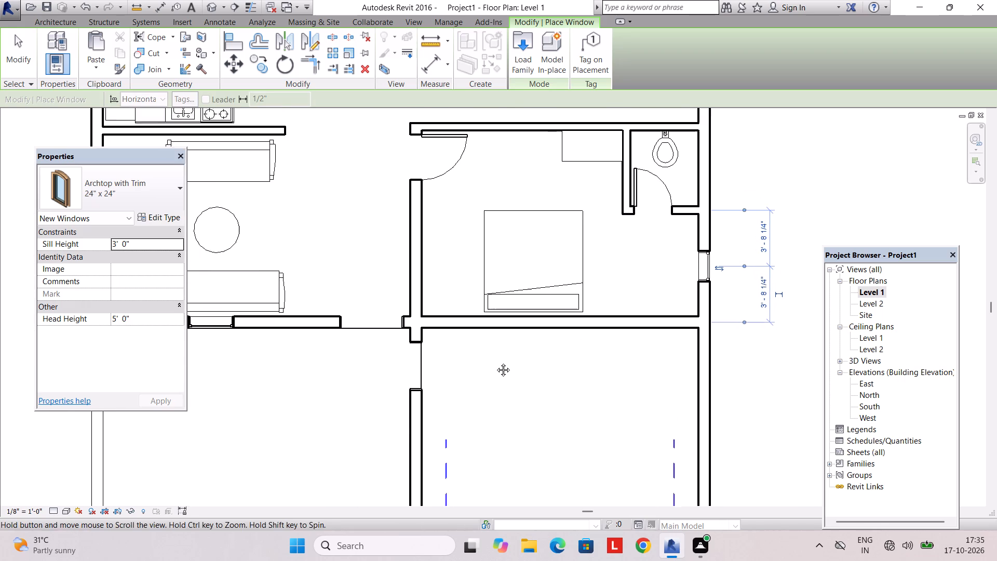
{"action": "middle_click_drag", "start_coordinate": [495, 362], "coordinate": [496, 361]}
{"action": "middle_click_drag", "start_coordinate": [520, 425], "coordinate": [518, 347]}
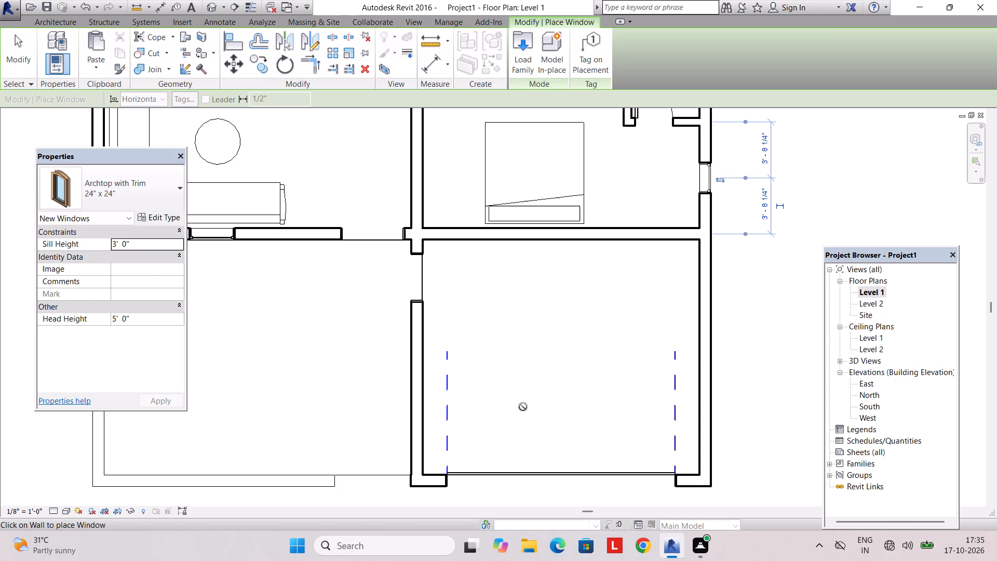
{"action": "key", "text": "Escape"}
{"action": "key", "text": "Escape"}
{"action": "middle_click_drag", "start_coordinate": [523, 406], "coordinate": [608, 390]}
{"action": "key", "text": "Escape"}
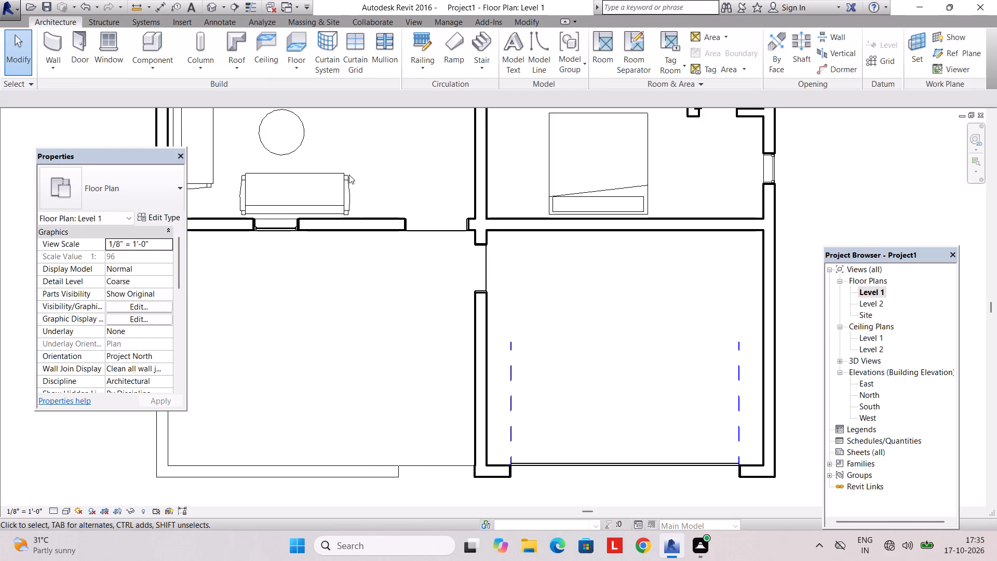
In the 3D view, select all the Archtop with Trim windows and set their type height to 3'.
{"action": "left_click", "coordinate": [408, 24]}
{"action": "left_click", "coordinate": [376, 38]}
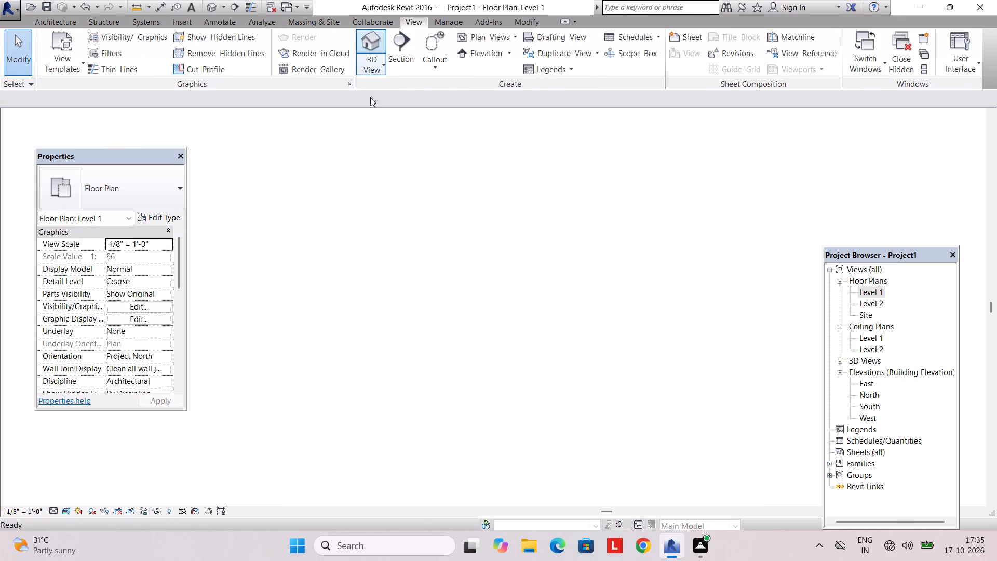
{"action": "middle_click_drag", "start_coordinate": [393, 282], "coordinate": [503, 259]}
{"action": "scroll", "coordinate": [502, 288], "scroll_direction": "up", "scroll_amount": 5}
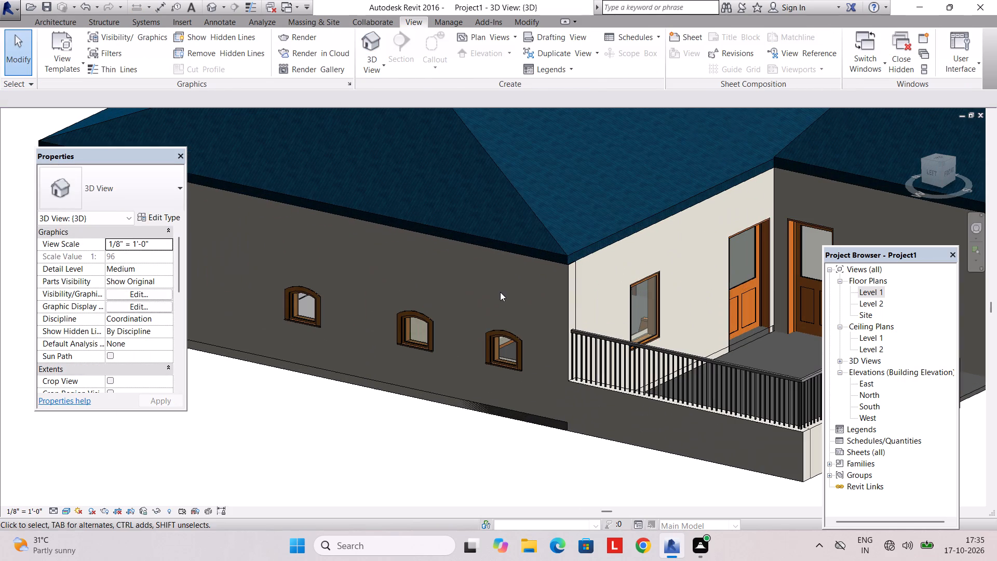
{"action": "left_click", "coordinate": [503, 331]}
{"action": "key", "text": "s"}
{"action": "key", "text": "a"}
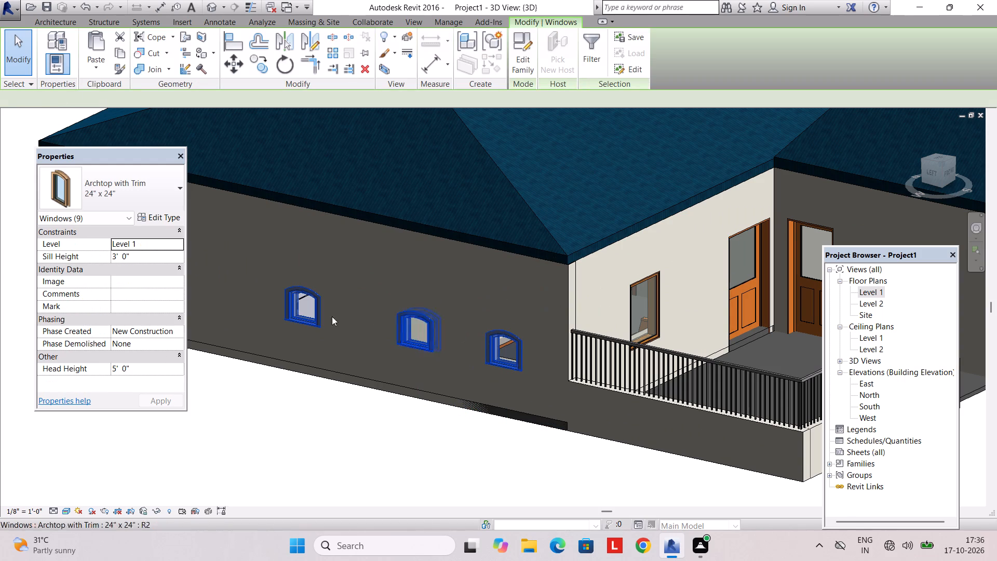
{"action": "left_click", "coordinate": [145, 210]}
{"action": "left_click", "coordinate": [184, 221]}
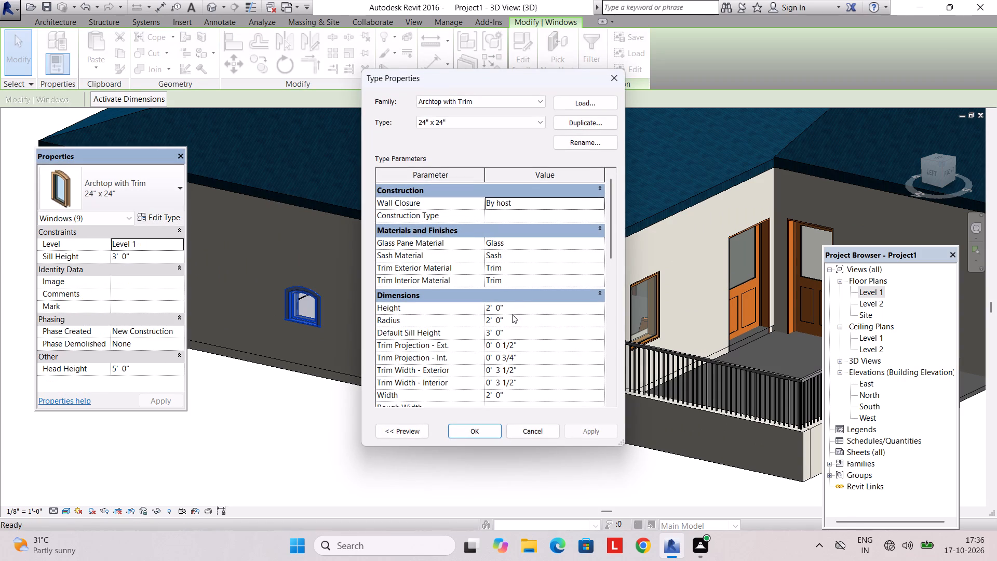
{"action": "left_click", "coordinate": [513, 305]}
{"action": "type", "text": "3'"}
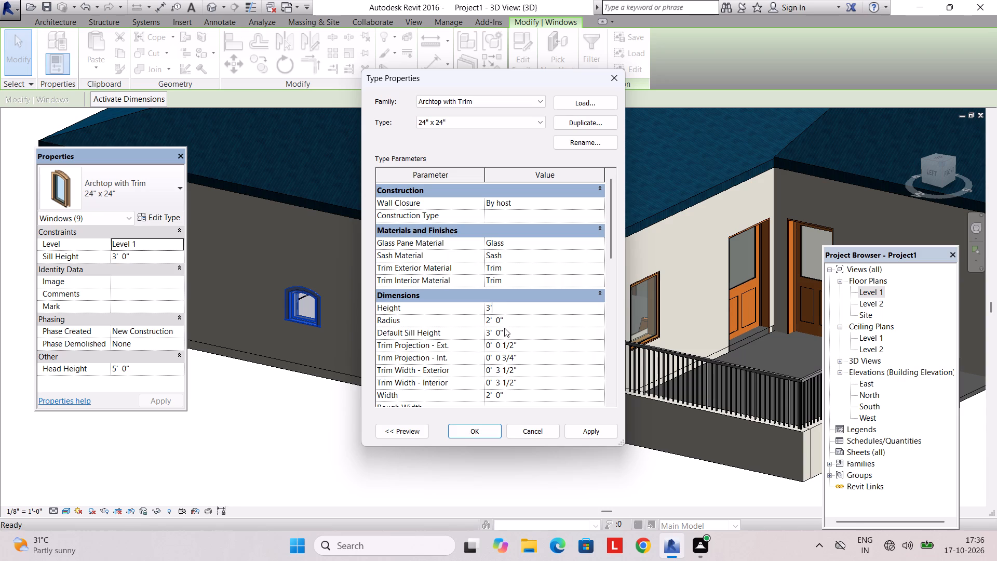
{"action": "key", "text": "Return"}
{"action": "key", "text": "Return"}
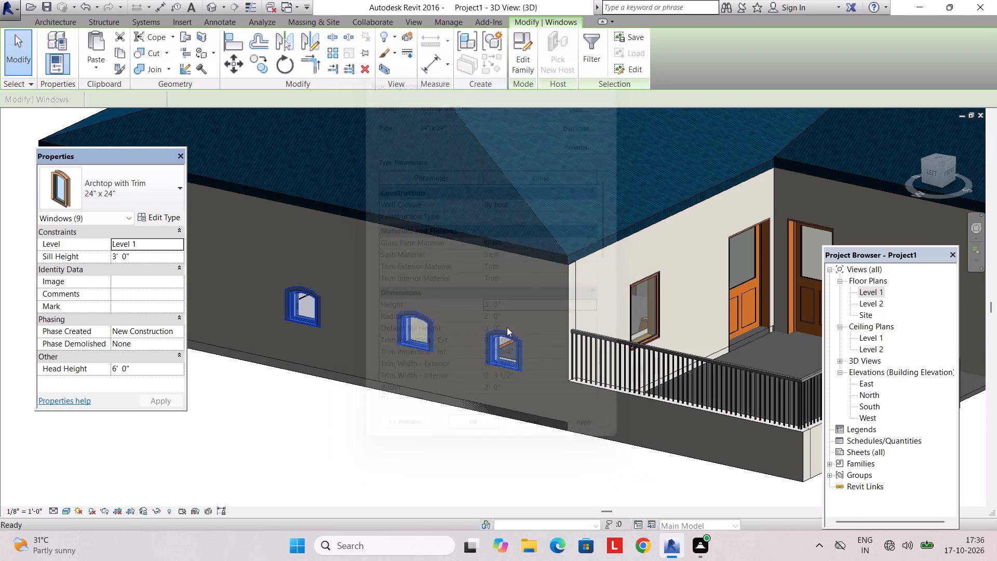
{"action": "key", "text": "Escape"}
{"action": "key", "text": "Escape"}
Examine the resized windows and the house exterior from the east side and the front.
{"action": "middle_click_drag", "start_coordinate": [684, 451], "coordinate": [679, 452], "text": "shift"}
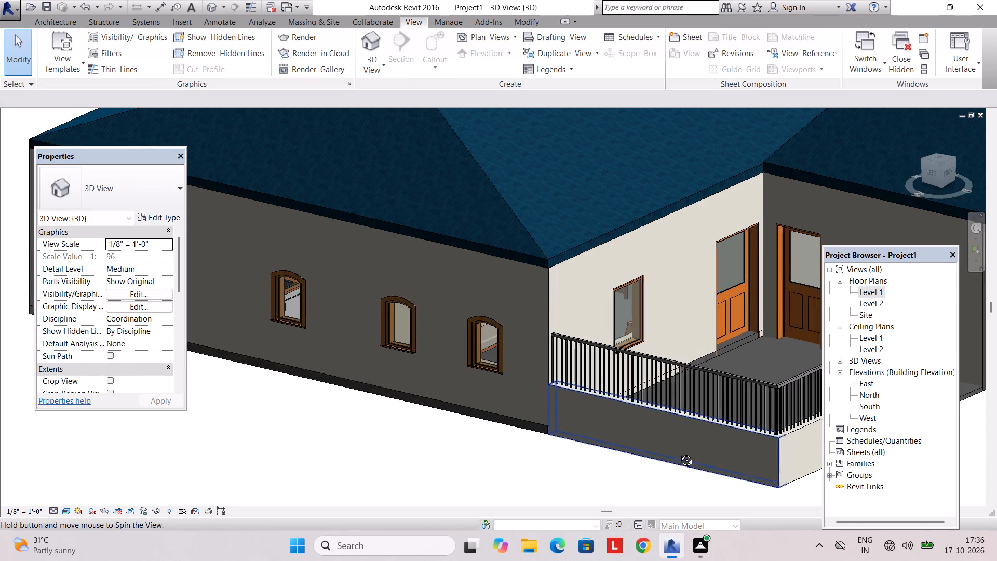
{"action": "middle_click_drag", "start_coordinate": [679, 452], "coordinate": [520, 468], "text": "shift"}
{"action": "scroll", "coordinate": [520, 453], "scroll_direction": "down", "scroll_amount": 3}
{"action": "middle_click_drag", "start_coordinate": [517, 451], "coordinate": [468, 448]}
{"action": "scroll", "coordinate": [435, 444], "scroll_direction": "down", "scroll_amount": 2}
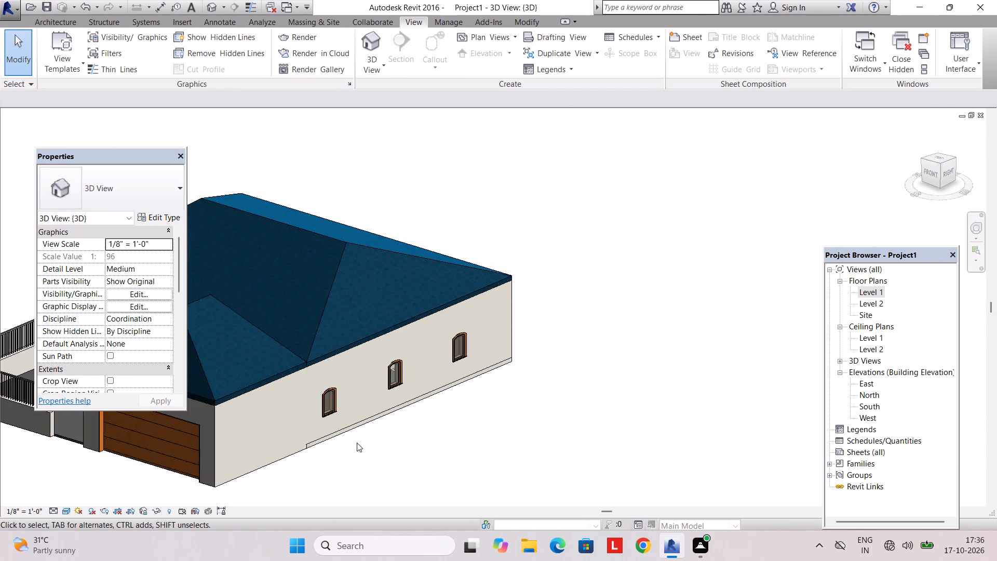
{"action": "middle_click_drag", "start_coordinate": [353, 441], "coordinate": [436, 407]}
{"action": "scroll", "coordinate": [436, 408], "scroll_direction": "up", "scroll_amount": 2}
{"action": "middle_click_drag", "start_coordinate": [437, 408], "coordinate": [522, 432]}
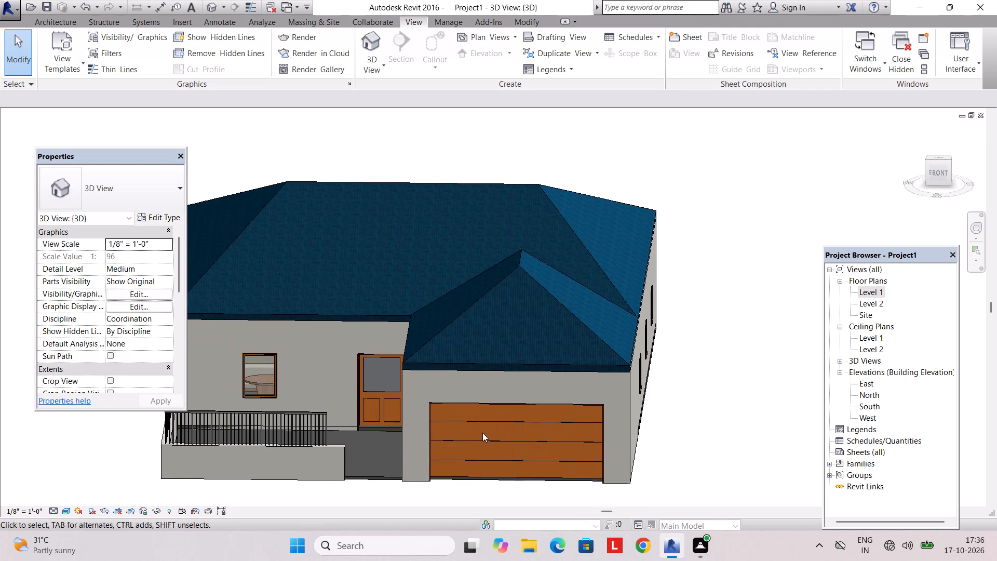
{"action": "middle_click_drag", "start_coordinate": [517, 432], "coordinate": [574, 429]}
{"action": "middle_click_drag", "start_coordinate": [498, 428], "coordinate": [578, 440]}
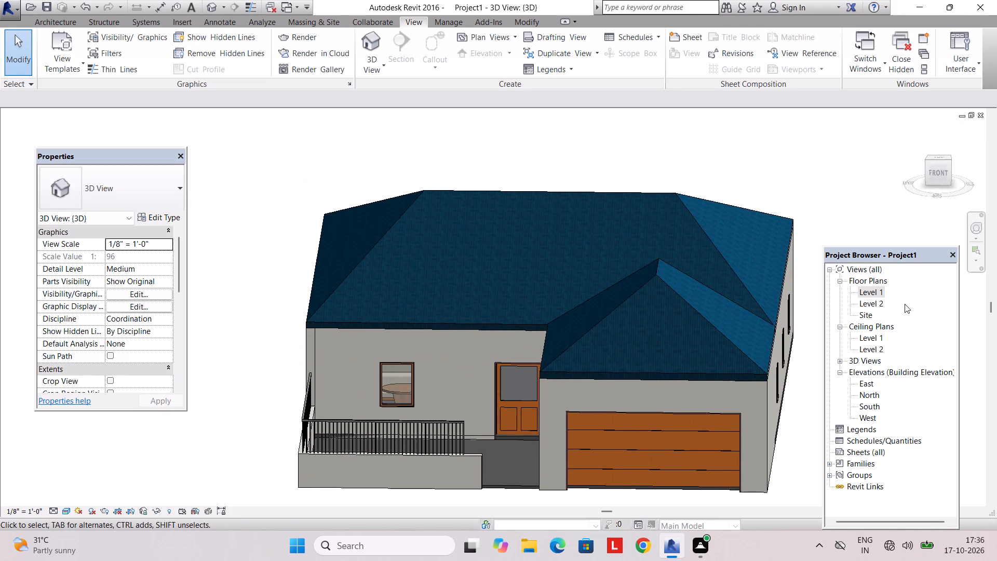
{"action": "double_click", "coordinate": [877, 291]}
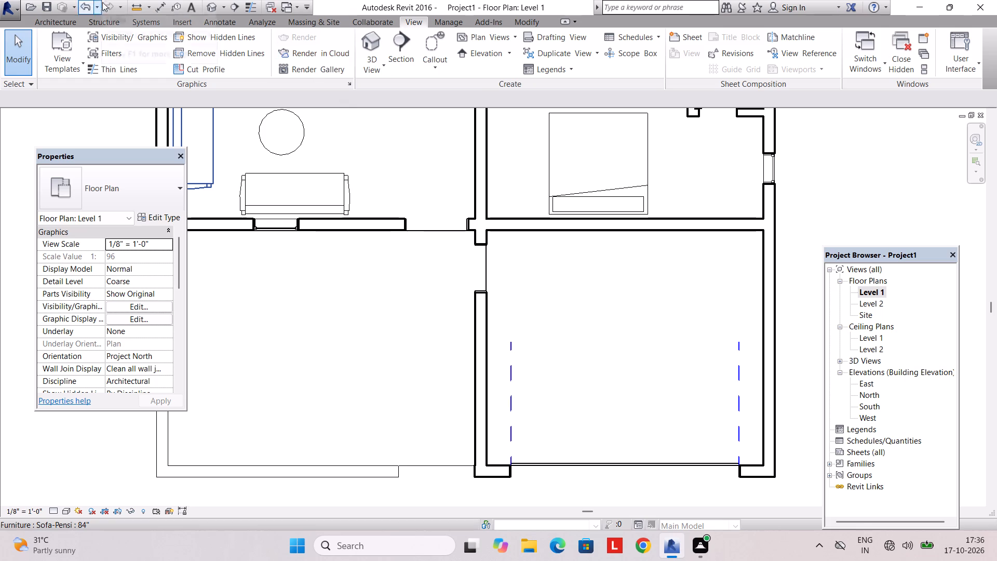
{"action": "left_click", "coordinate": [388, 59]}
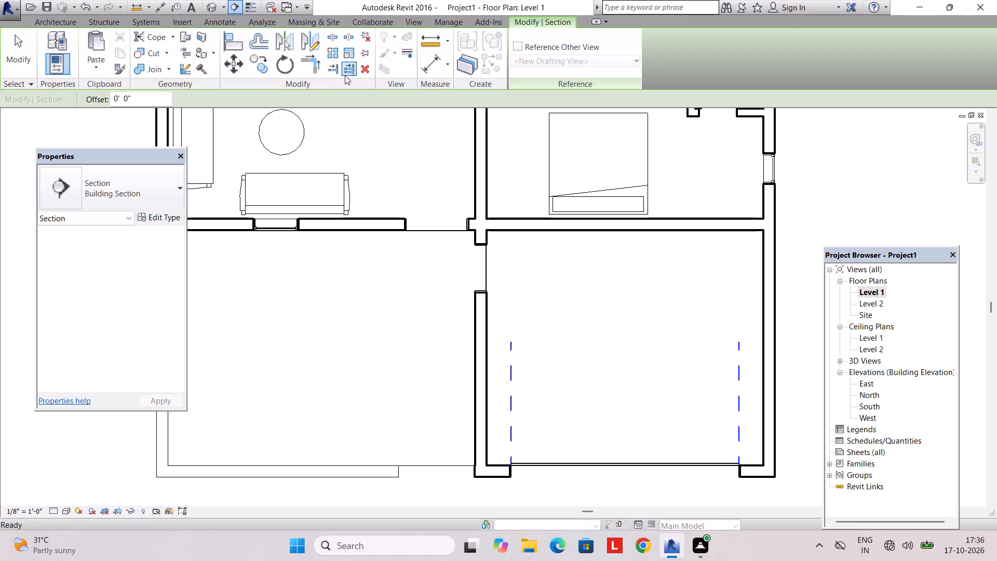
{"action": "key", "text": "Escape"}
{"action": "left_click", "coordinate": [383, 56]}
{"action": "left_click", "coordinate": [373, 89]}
Create a new material named GRASS for the structure layer of the front porch's 3" floor type.
{"action": "middle_click_drag", "start_coordinate": [389, 364], "coordinate": [383, 280]}
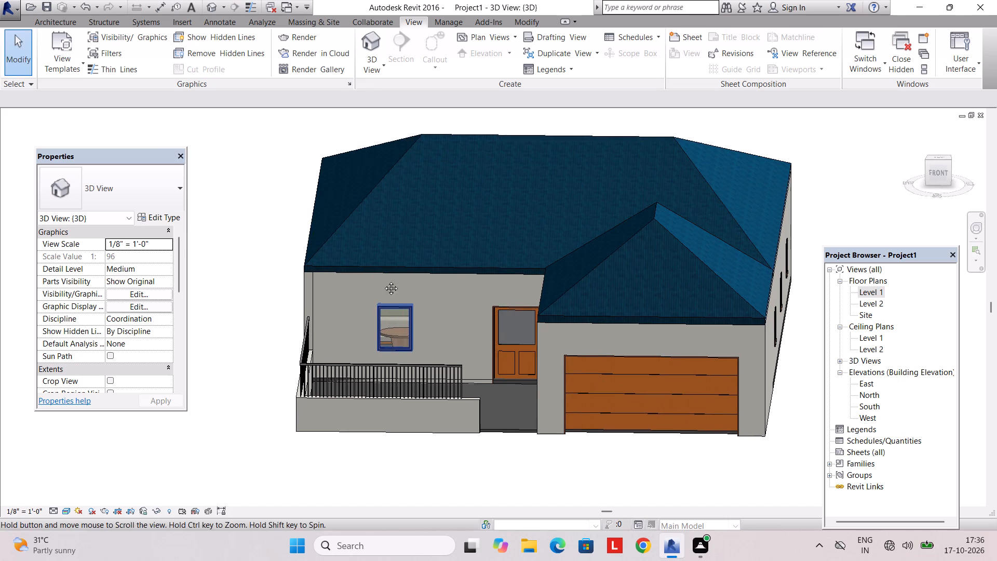
{"action": "middle_click_drag", "start_coordinate": [383, 280], "coordinate": [383, 273]}
{"action": "left_click", "coordinate": [516, 393]}
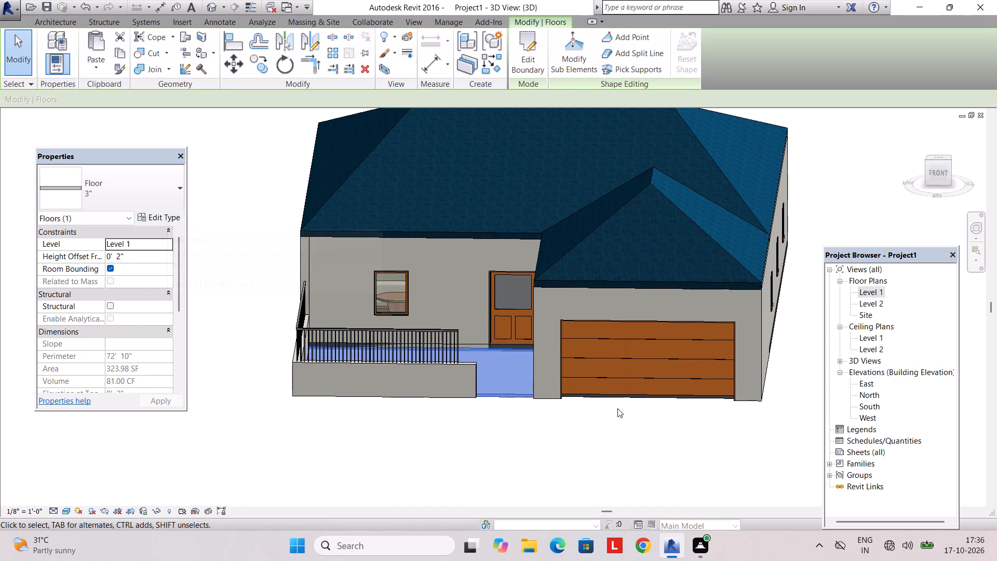
{"action": "left_click", "coordinate": [615, 398]}
{"action": "key", "text": "Escape"}
{"action": "left_click", "coordinate": [510, 388]}
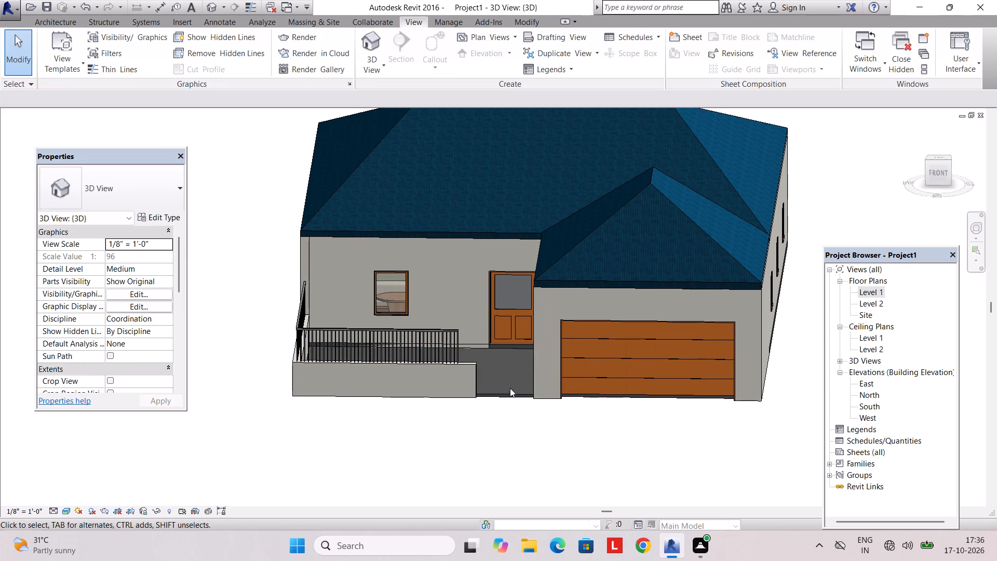
{"action": "left_click", "coordinate": [521, 396]}
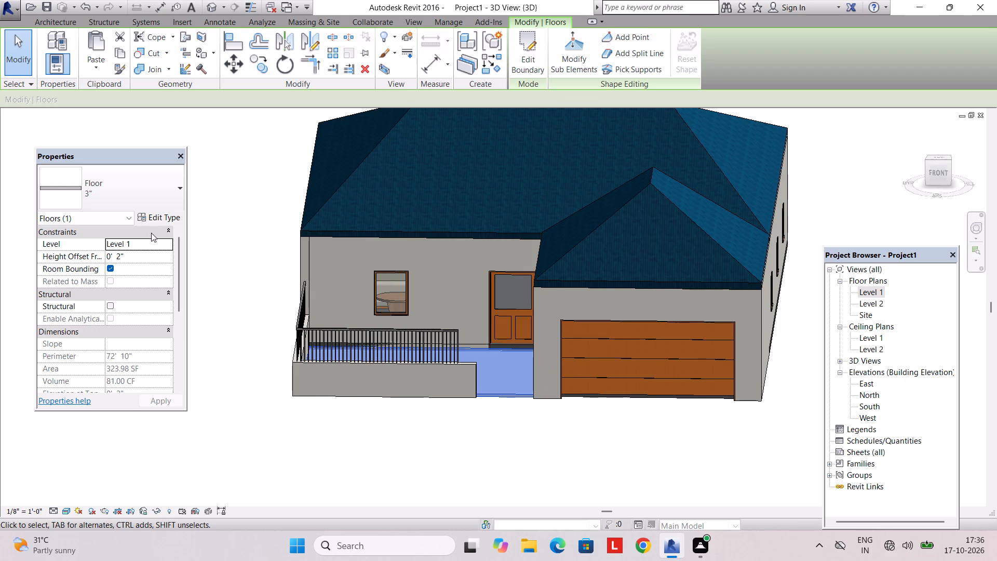
{"action": "left_click", "coordinate": [156, 213]}
{"action": "left_click", "coordinate": [555, 199]}
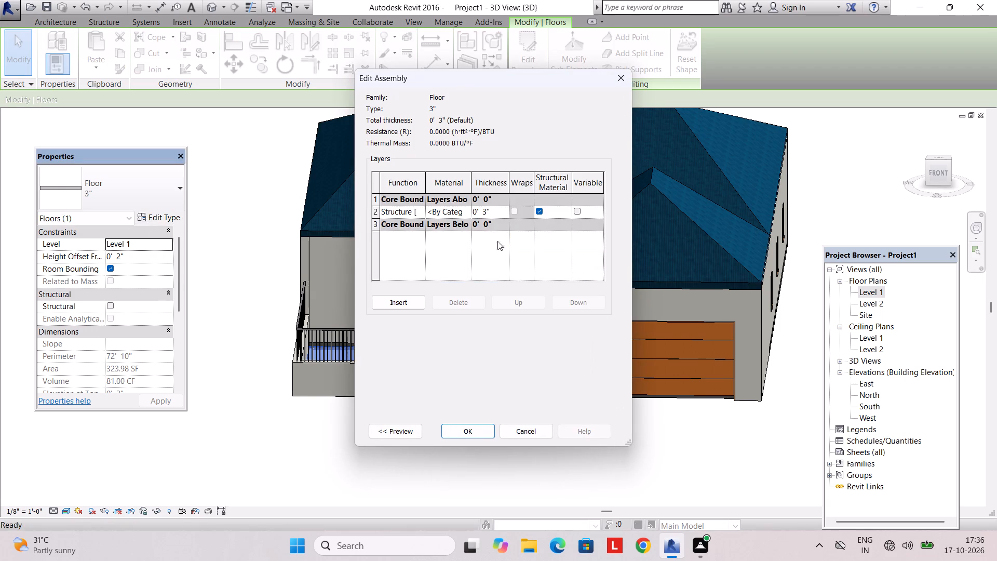
{"action": "left_click", "coordinate": [464, 210]}
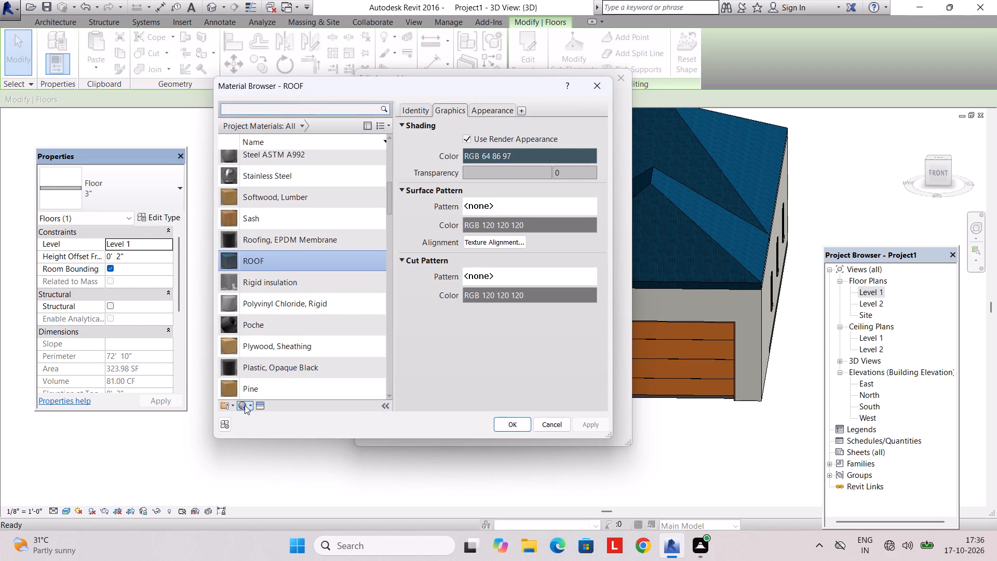
{"action": "left_click", "coordinate": [245, 405]}
{"action": "left_click", "coordinate": [251, 411]}
{"action": "right_click", "coordinate": [270, 261]}
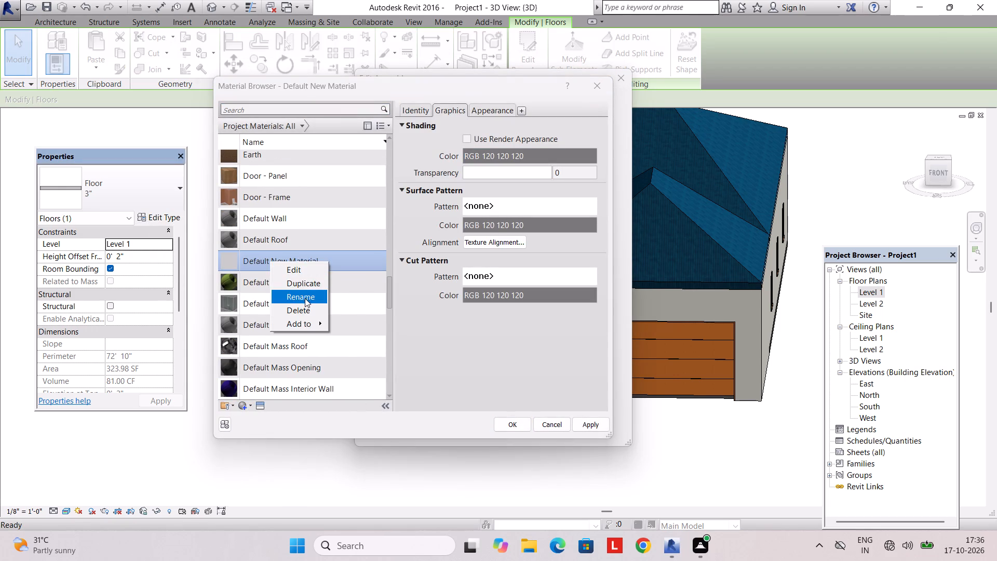
{"action": "left_click", "coordinate": [305, 298]}
{"action": "type", "text": "GRASS"}
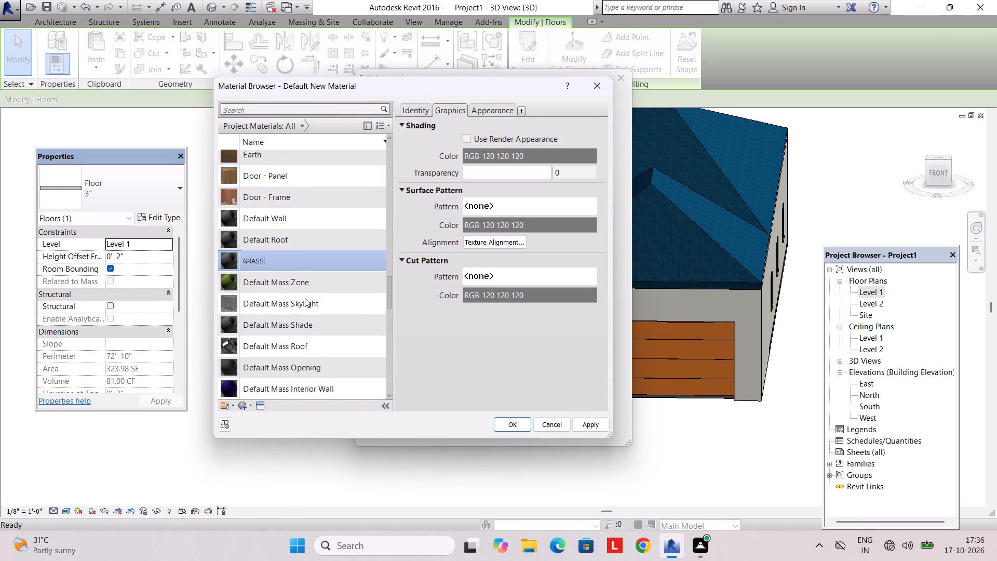
Give GRASS the Grass - Thick appearance asset, use its render appearance for shading, and apply the material to the porch floor.
{"action": "left_click", "coordinate": [257, 407]}
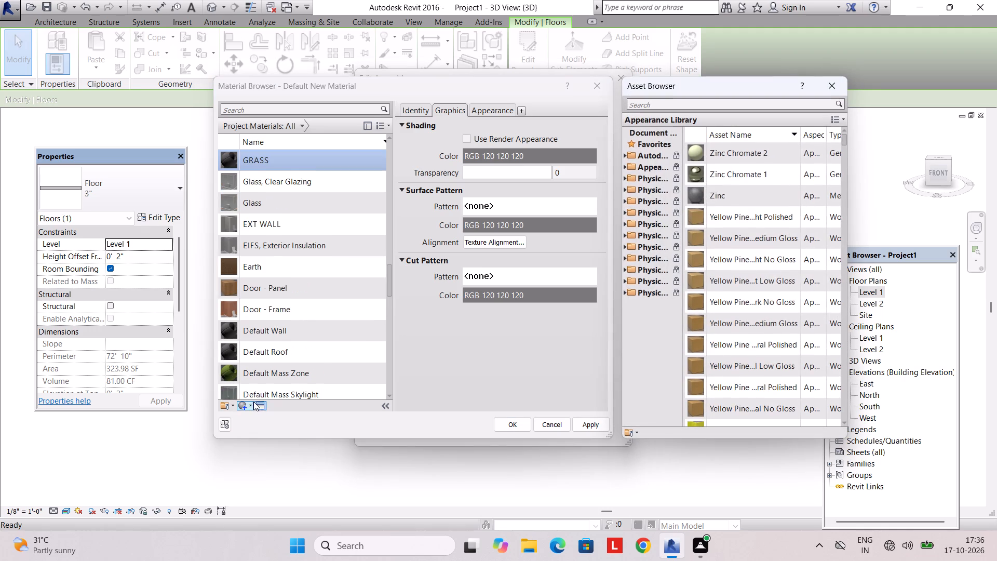
{"action": "double_click", "coordinate": [669, 164]}
{"action": "left_click", "coordinate": [674, 102]}
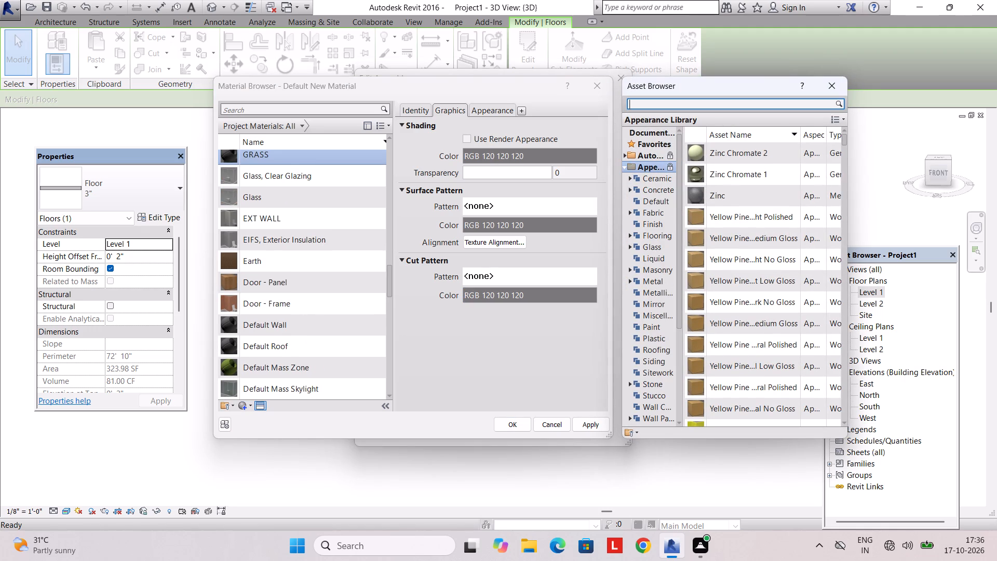
{"action": "type", "text": "GRASS"}
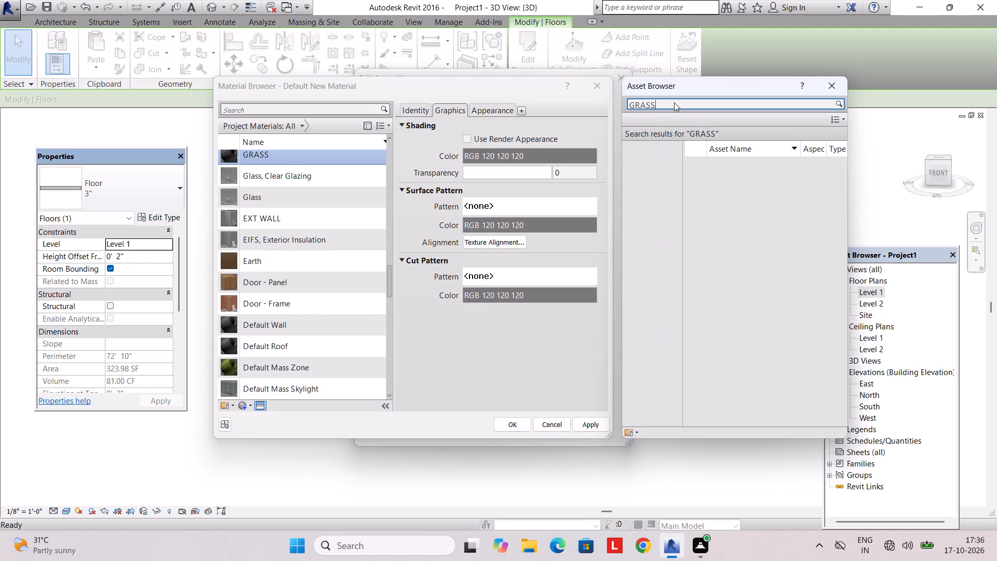
{"action": "key", "text": "Return"}
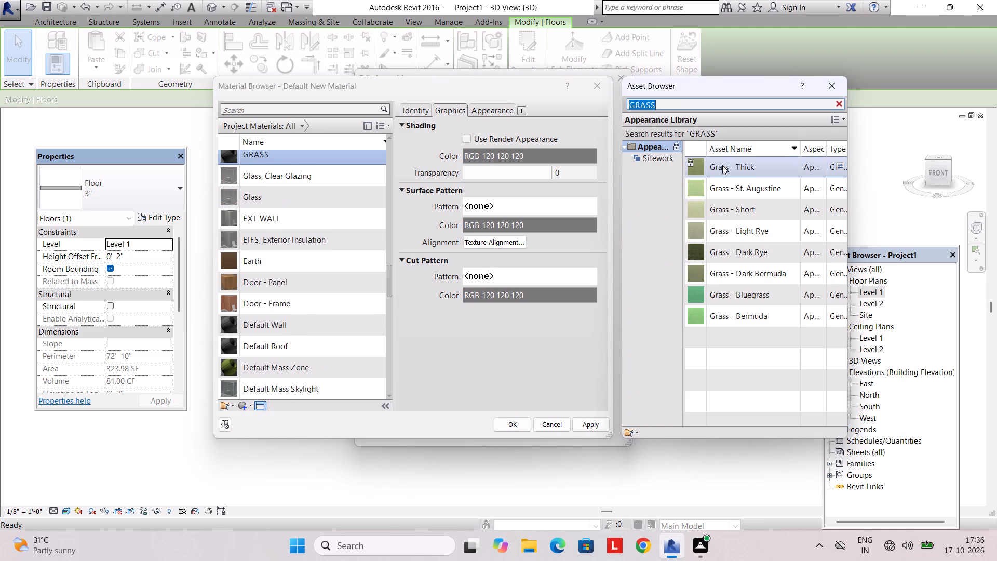
{"action": "left_click", "coordinate": [722, 165]}
{"action": "double_click", "coordinate": [730, 169]}
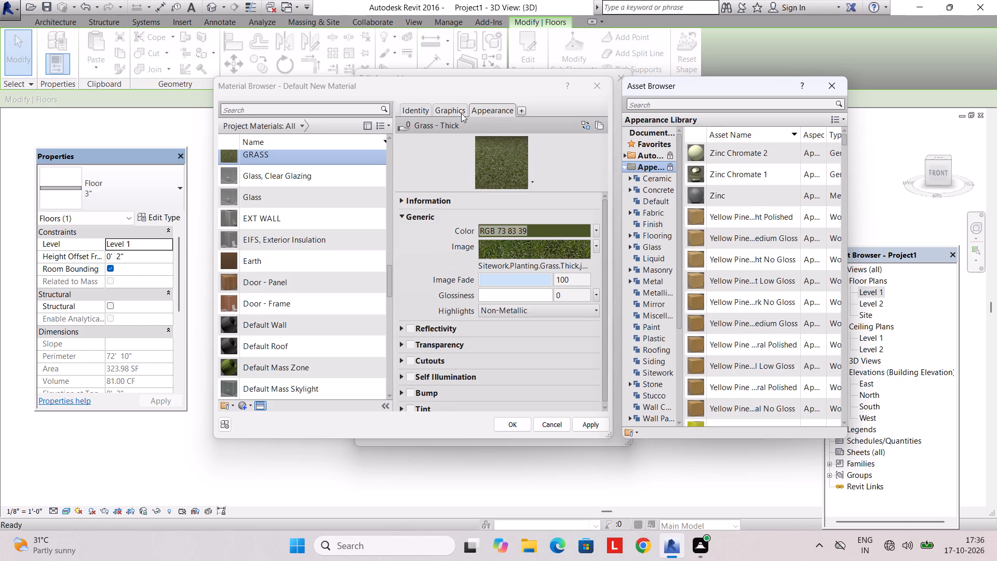
{"action": "left_click", "coordinate": [452, 108]}
{"action": "left_click", "coordinate": [466, 142]}
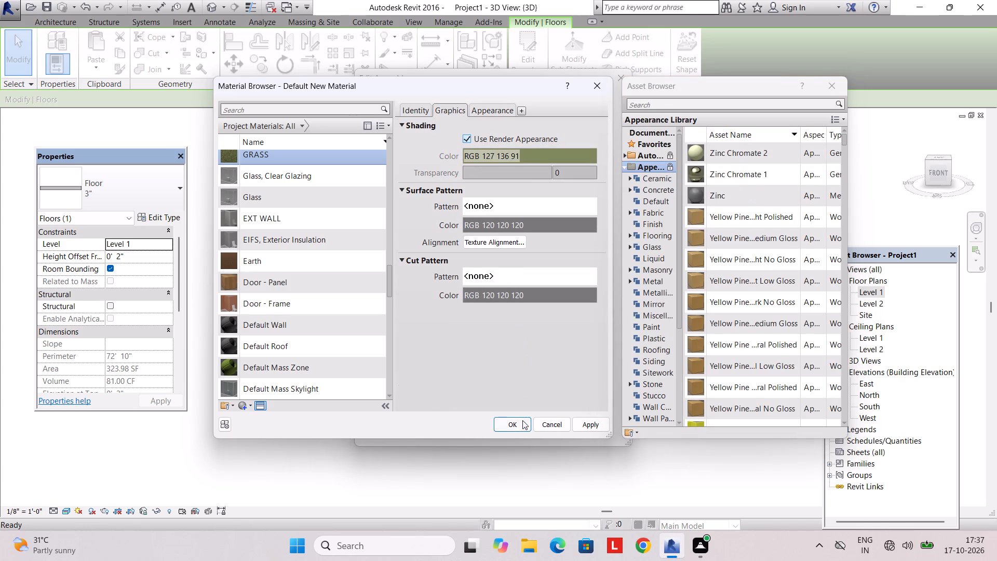
{"action": "left_click", "coordinate": [514, 426]}
{"action": "left_click", "coordinate": [487, 429]}
{"action": "left_click", "coordinate": [481, 429]}
{"action": "key", "text": "Escape"}
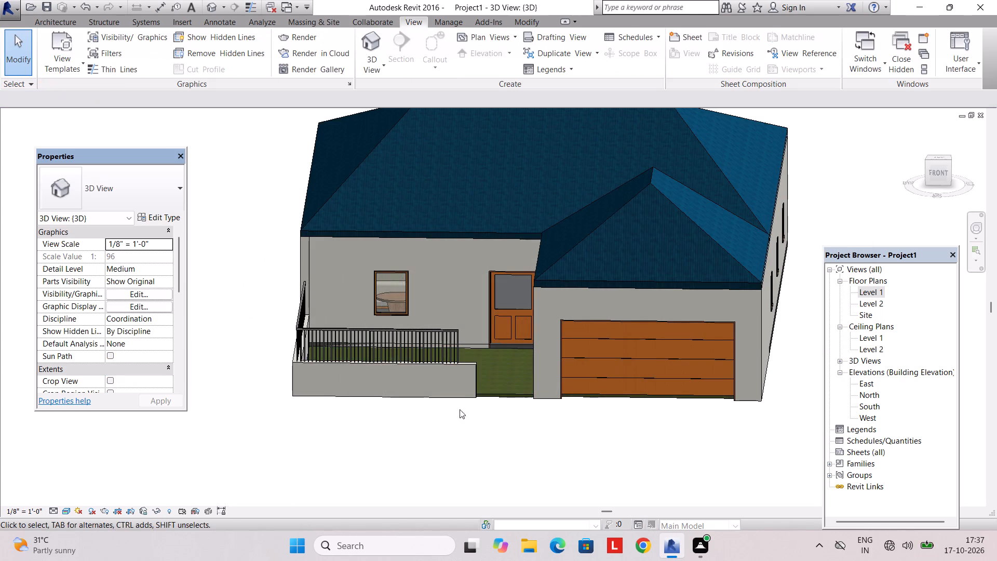
Create a new material named FLOOR for the structure layer of the house's 6" floor type.
{"action": "scroll", "coordinate": [479, 345], "scroll_direction": "up", "scroll_amount": 2}
{"action": "middle_click_drag", "start_coordinate": [483, 345], "coordinate": [490, 372], "text": "shift"}
{"action": "left_click", "coordinate": [538, 392]}
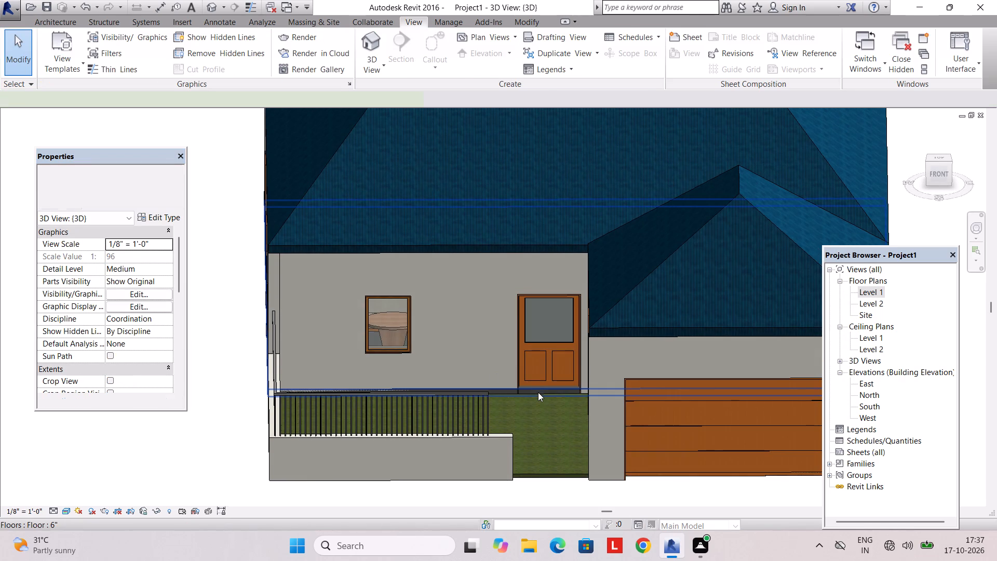
{"action": "scroll", "coordinate": [469, 326], "scroll_direction": "down", "scroll_amount": 4}
{"action": "middle_click_drag", "start_coordinate": [302, 355], "coordinate": [392, 358]}
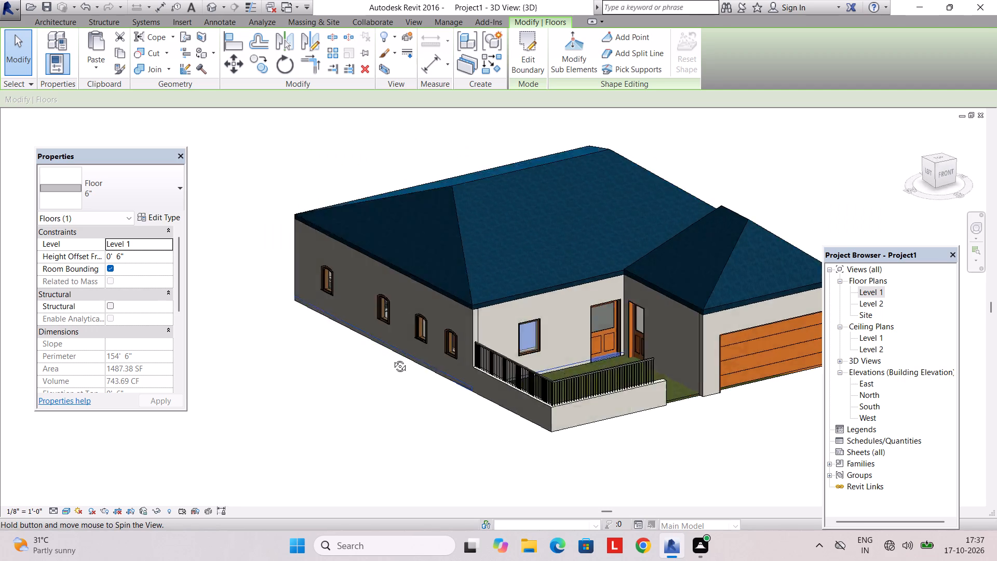
{"action": "middle_click_drag", "start_coordinate": [392, 358], "coordinate": [526, 391]}
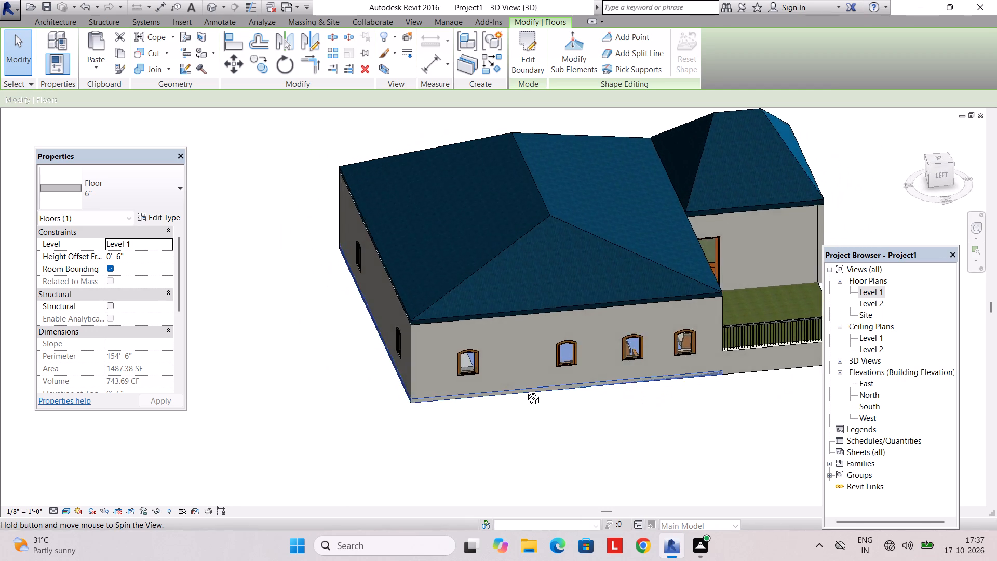
{"action": "middle_click_drag", "start_coordinate": [526, 391], "coordinate": [634, 352]}
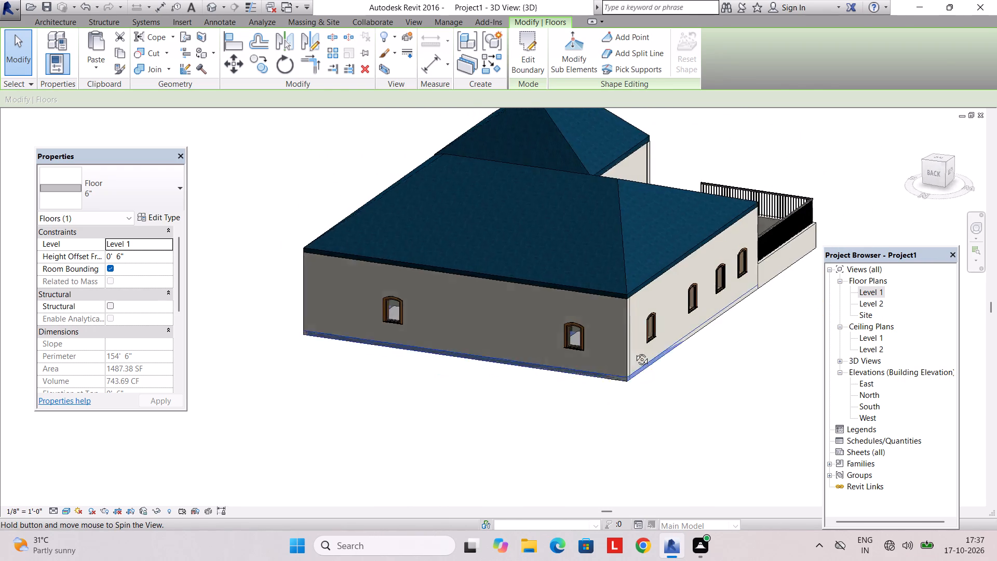
{"action": "middle_click_drag", "start_coordinate": [634, 352], "coordinate": [341, 374]}
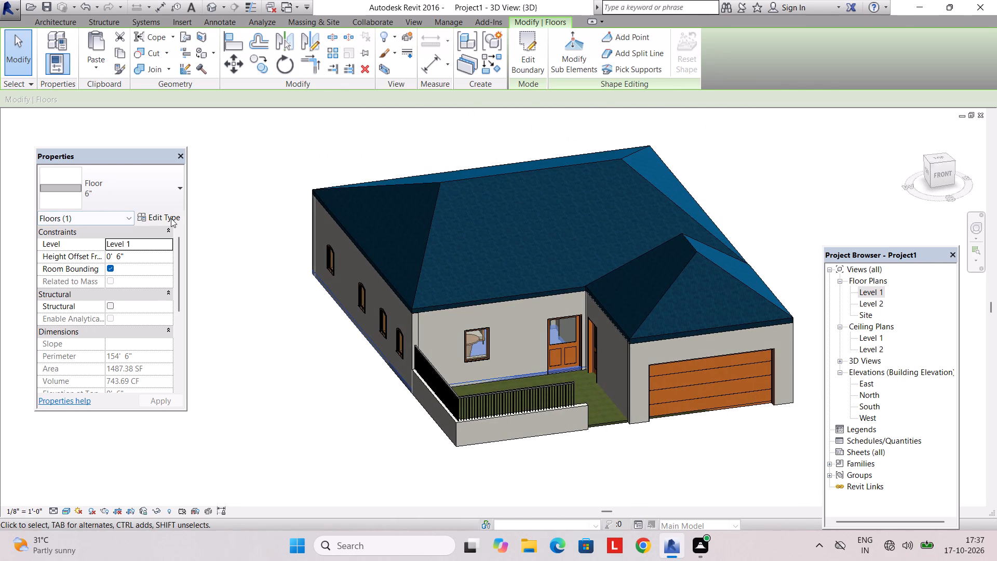
{"action": "left_click", "coordinate": [171, 218]}
{"action": "left_click", "coordinate": [517, 206]}
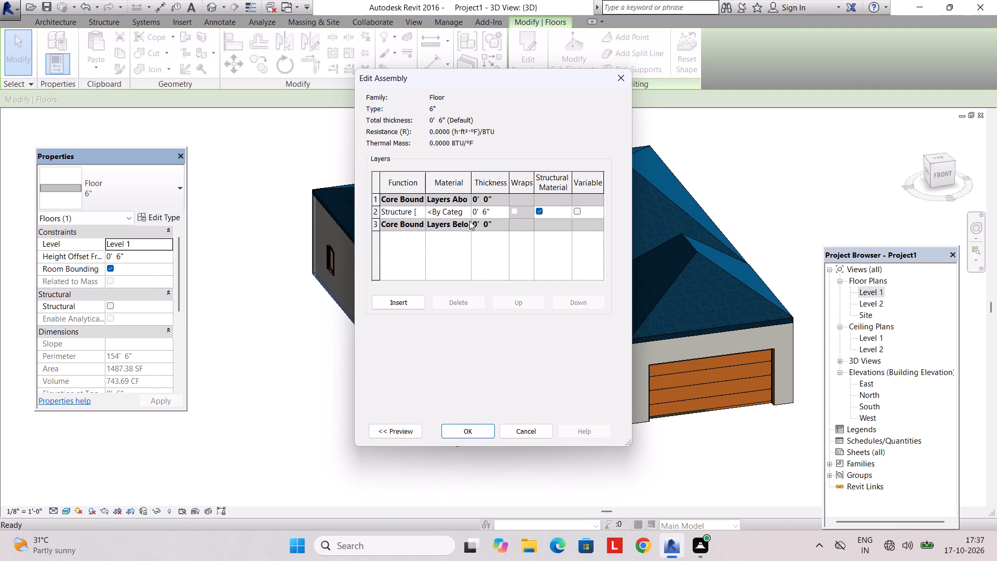
{"action": "left_click", "coordinate": [468, 210]}
{"action": "left_click", "coordinate": [245, 405]}
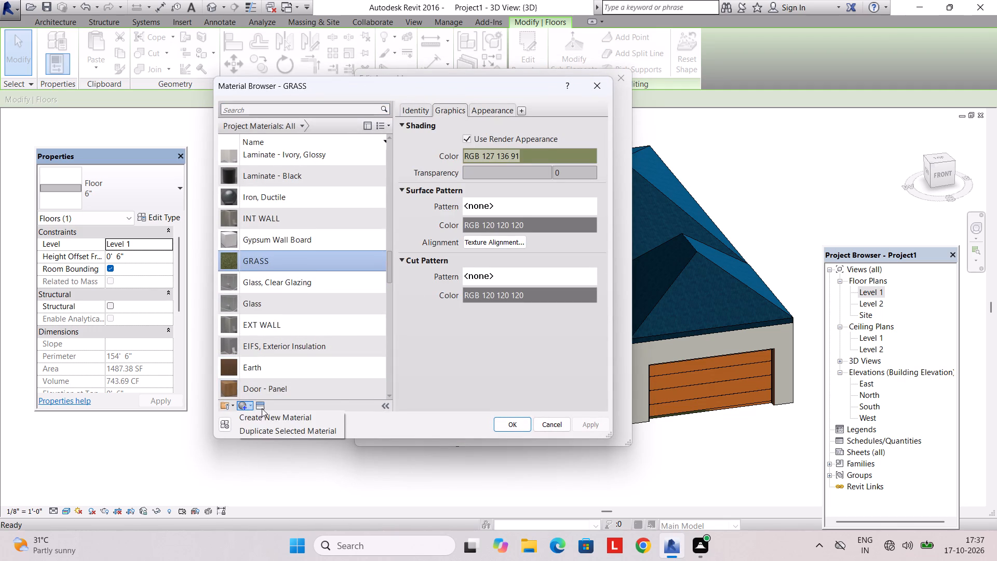
{"action": "left_click", "coordinate": [274, 413]}
{"action": "right_click", "coordinate": [290, 258]}
{"action": "left_click", "coordinate": [320, 297]}
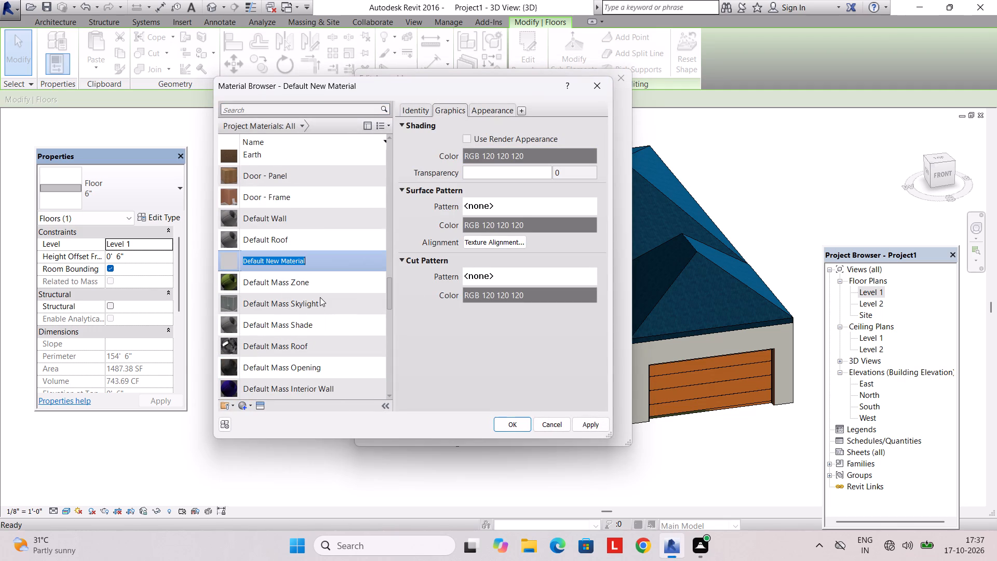
{"action": "type", "text": "FLOOR"}
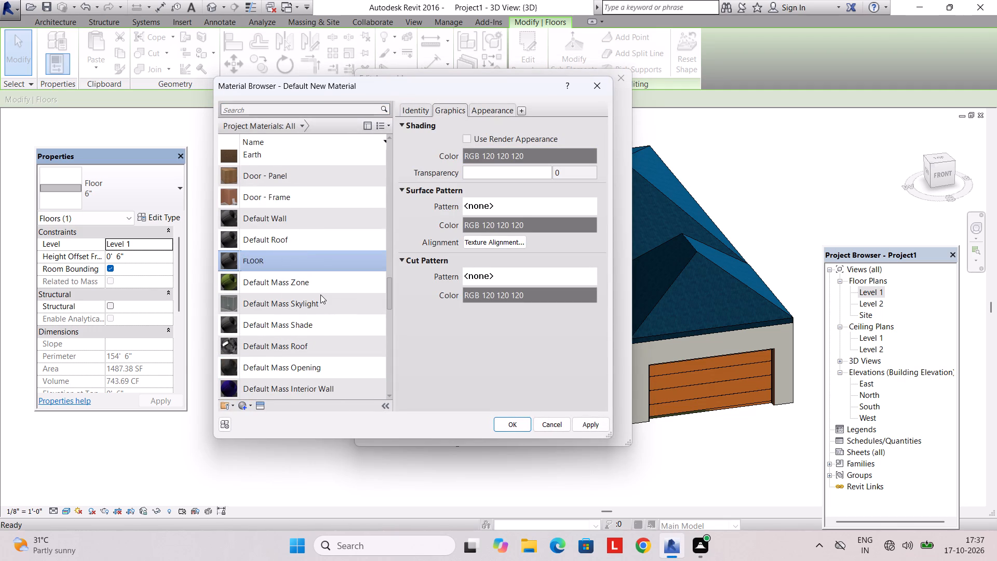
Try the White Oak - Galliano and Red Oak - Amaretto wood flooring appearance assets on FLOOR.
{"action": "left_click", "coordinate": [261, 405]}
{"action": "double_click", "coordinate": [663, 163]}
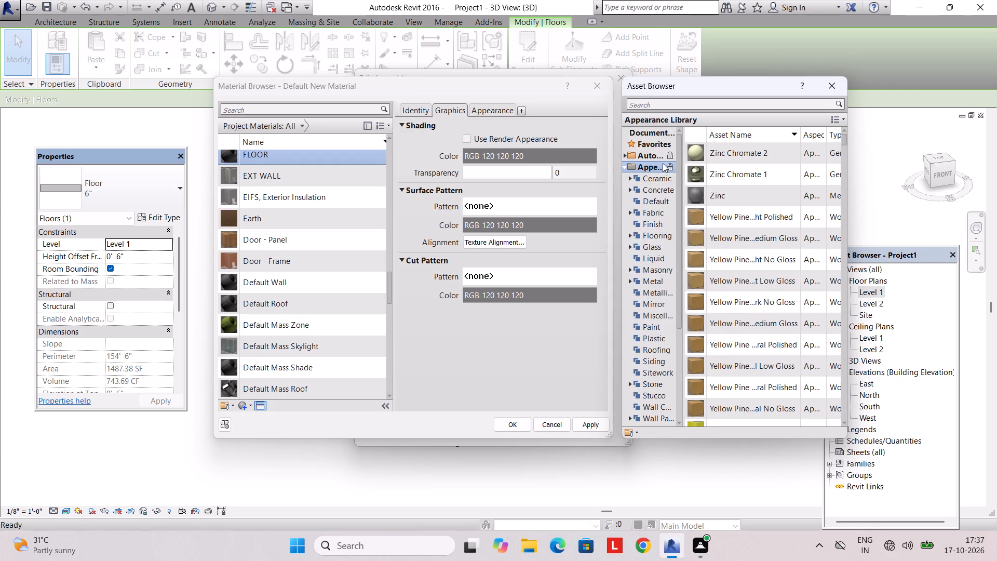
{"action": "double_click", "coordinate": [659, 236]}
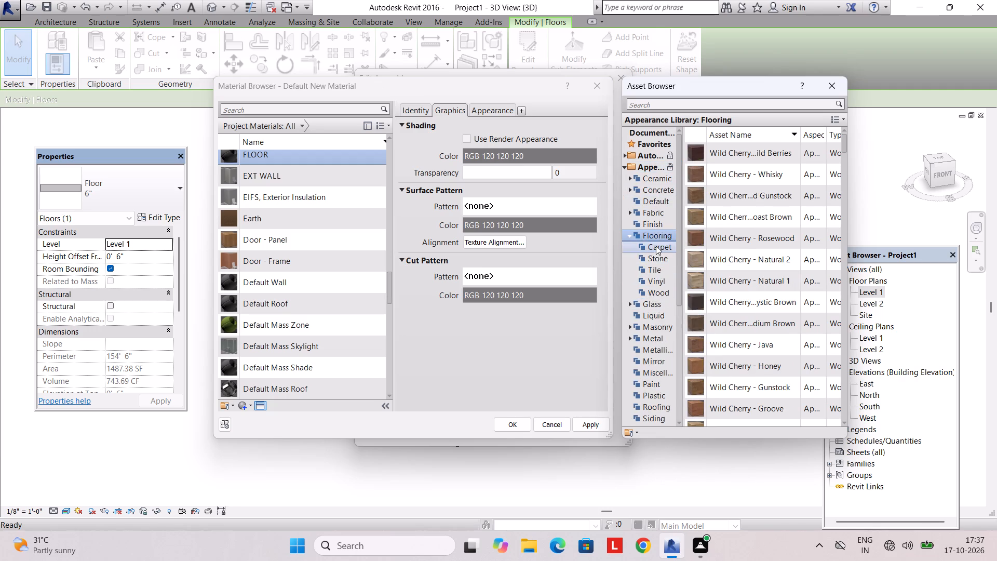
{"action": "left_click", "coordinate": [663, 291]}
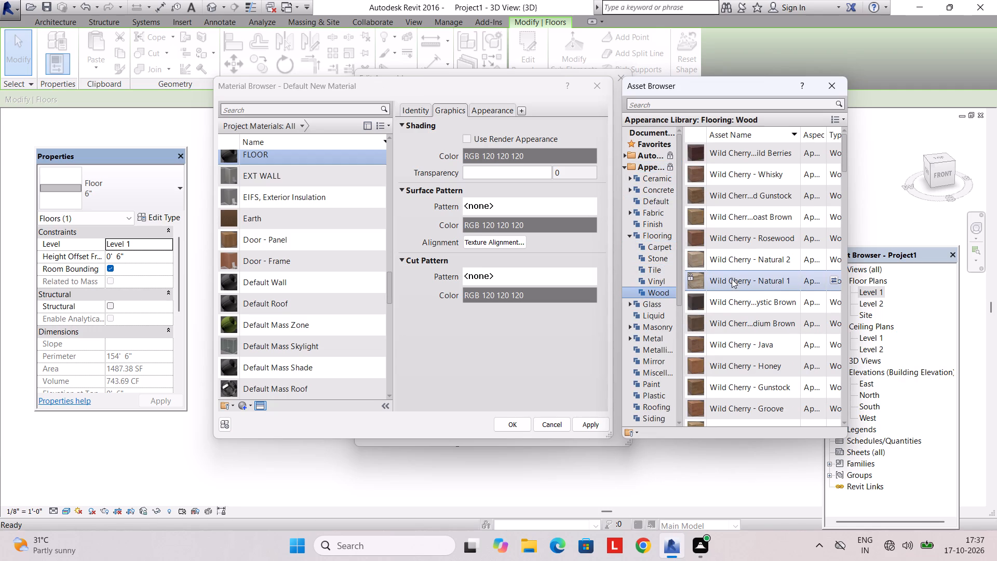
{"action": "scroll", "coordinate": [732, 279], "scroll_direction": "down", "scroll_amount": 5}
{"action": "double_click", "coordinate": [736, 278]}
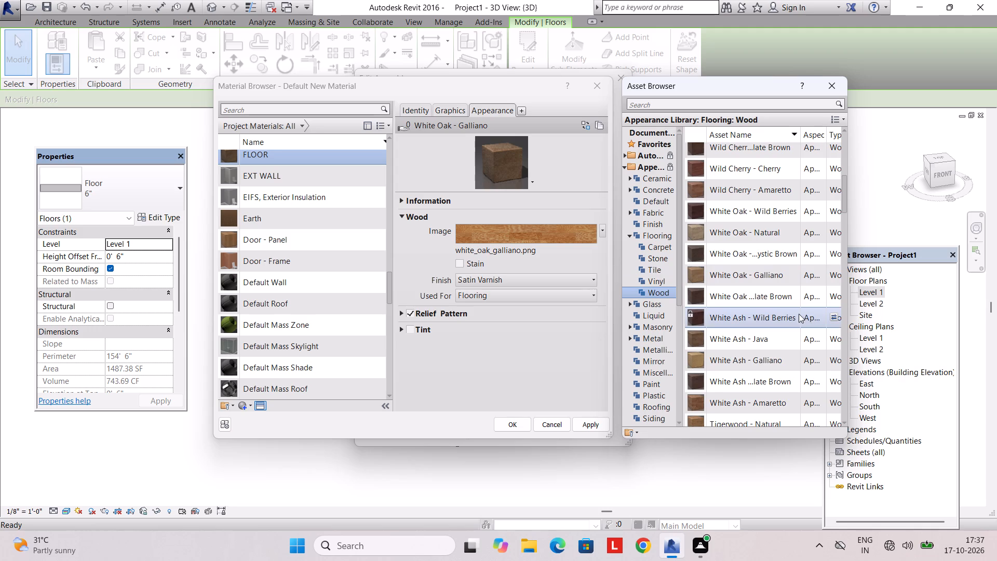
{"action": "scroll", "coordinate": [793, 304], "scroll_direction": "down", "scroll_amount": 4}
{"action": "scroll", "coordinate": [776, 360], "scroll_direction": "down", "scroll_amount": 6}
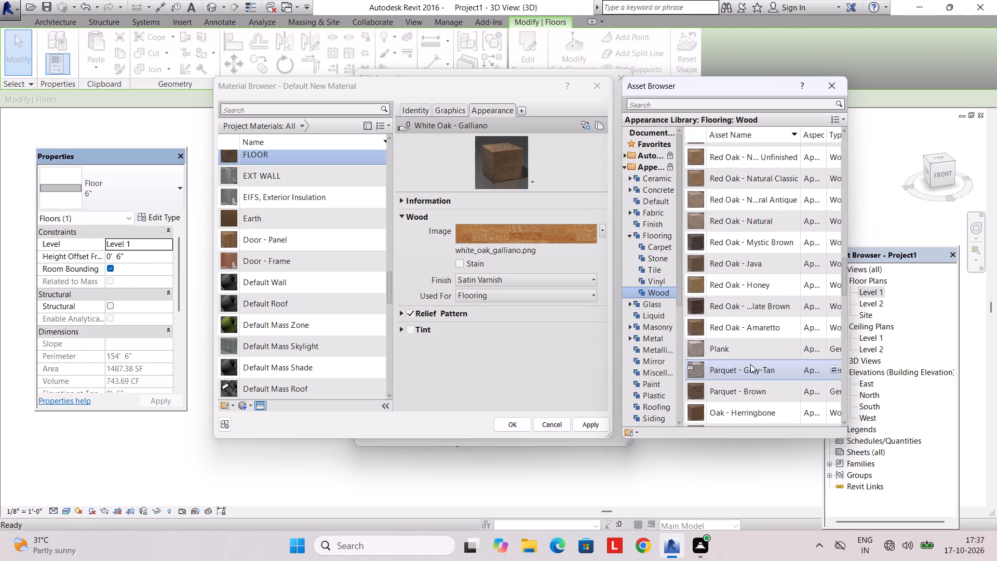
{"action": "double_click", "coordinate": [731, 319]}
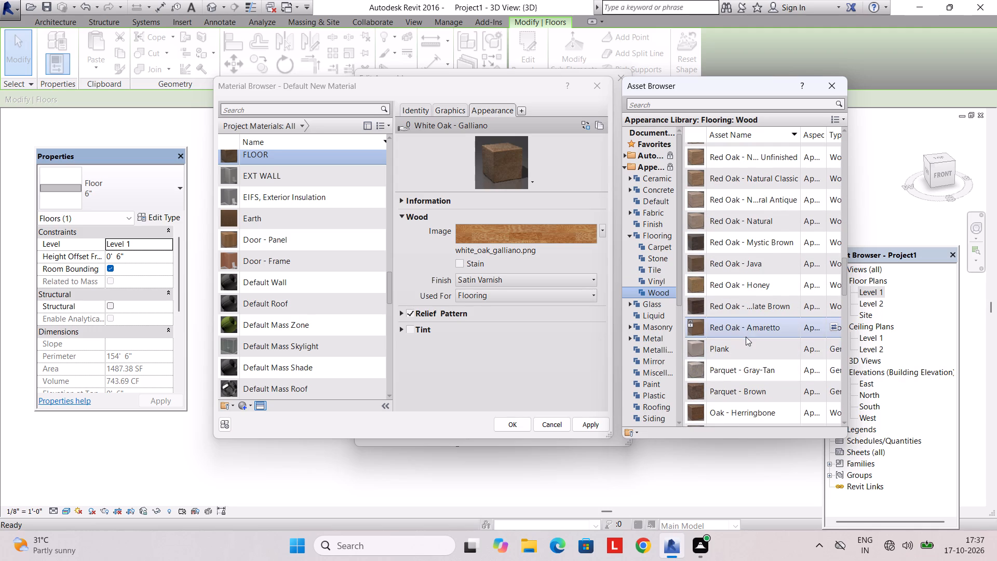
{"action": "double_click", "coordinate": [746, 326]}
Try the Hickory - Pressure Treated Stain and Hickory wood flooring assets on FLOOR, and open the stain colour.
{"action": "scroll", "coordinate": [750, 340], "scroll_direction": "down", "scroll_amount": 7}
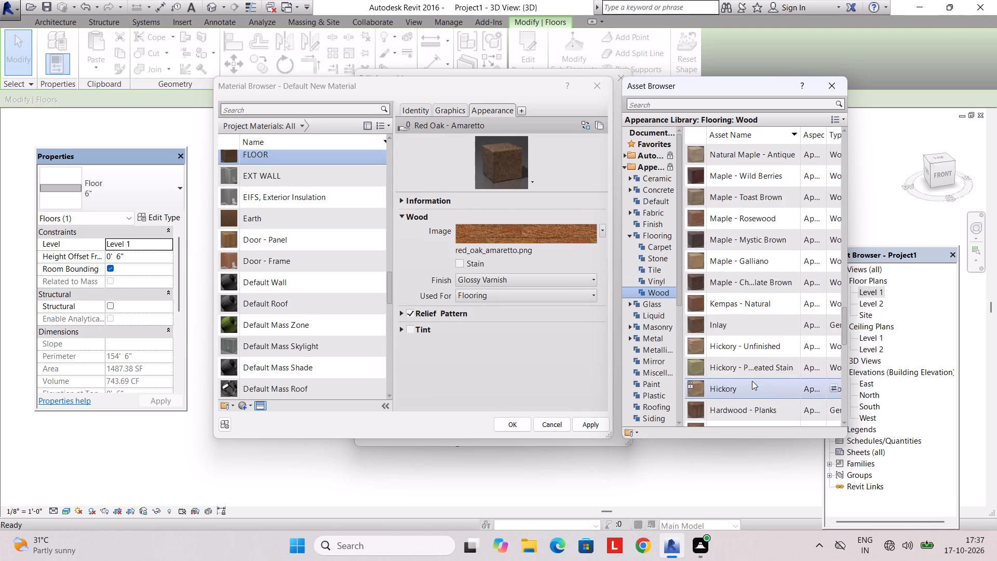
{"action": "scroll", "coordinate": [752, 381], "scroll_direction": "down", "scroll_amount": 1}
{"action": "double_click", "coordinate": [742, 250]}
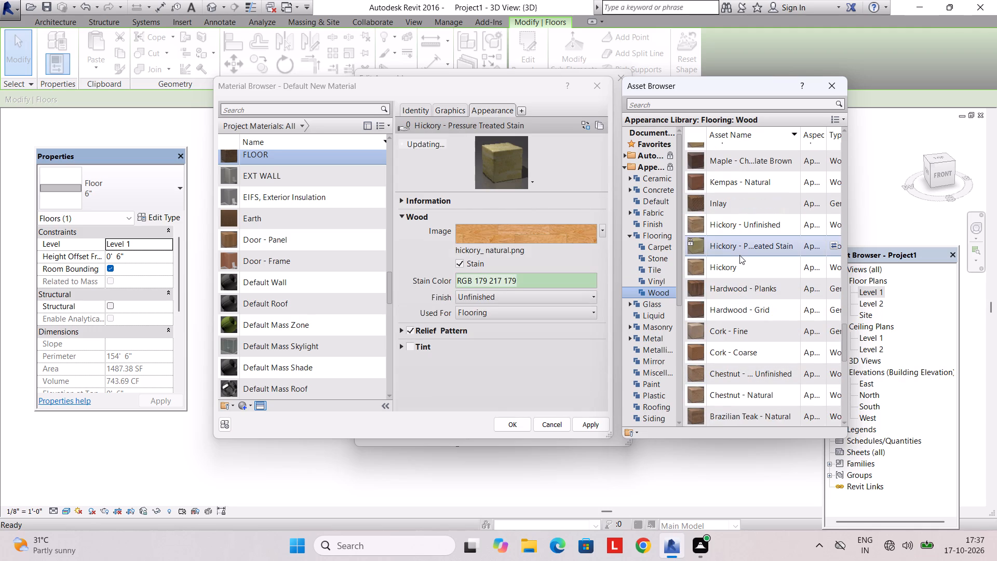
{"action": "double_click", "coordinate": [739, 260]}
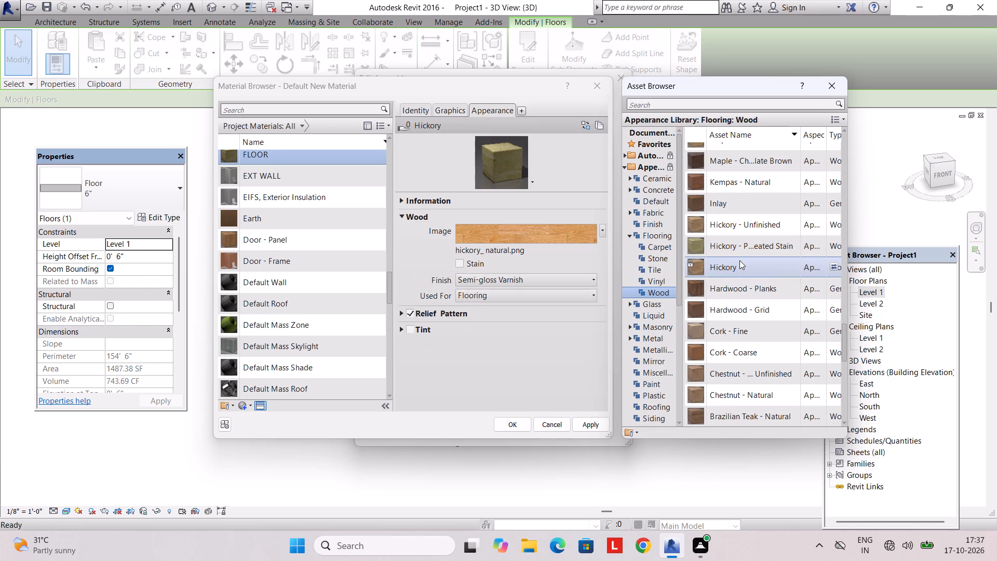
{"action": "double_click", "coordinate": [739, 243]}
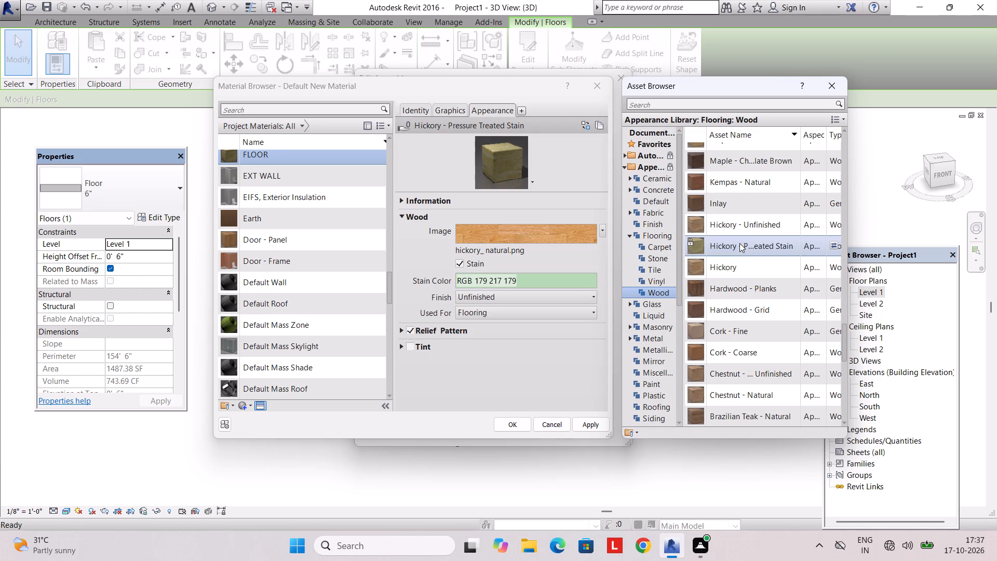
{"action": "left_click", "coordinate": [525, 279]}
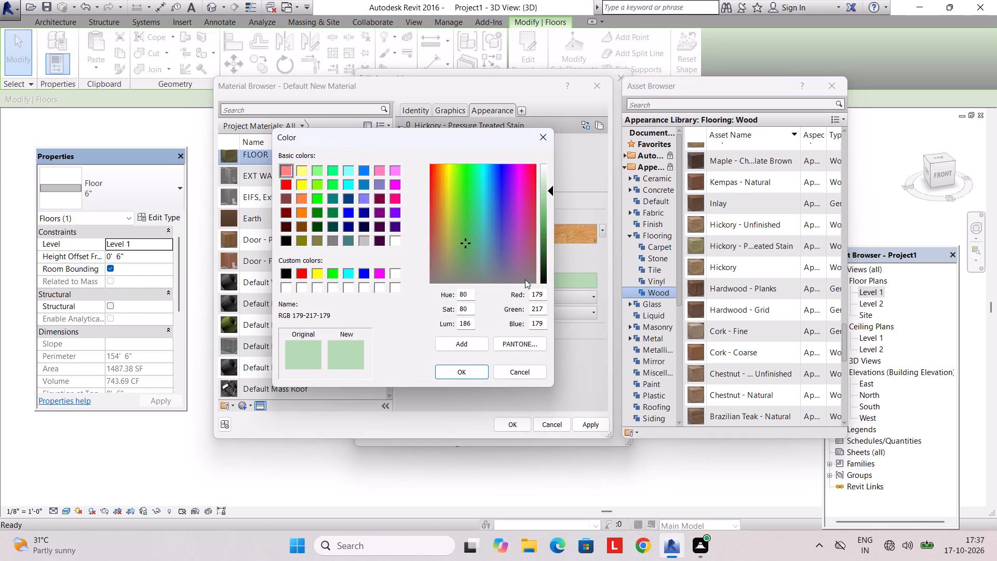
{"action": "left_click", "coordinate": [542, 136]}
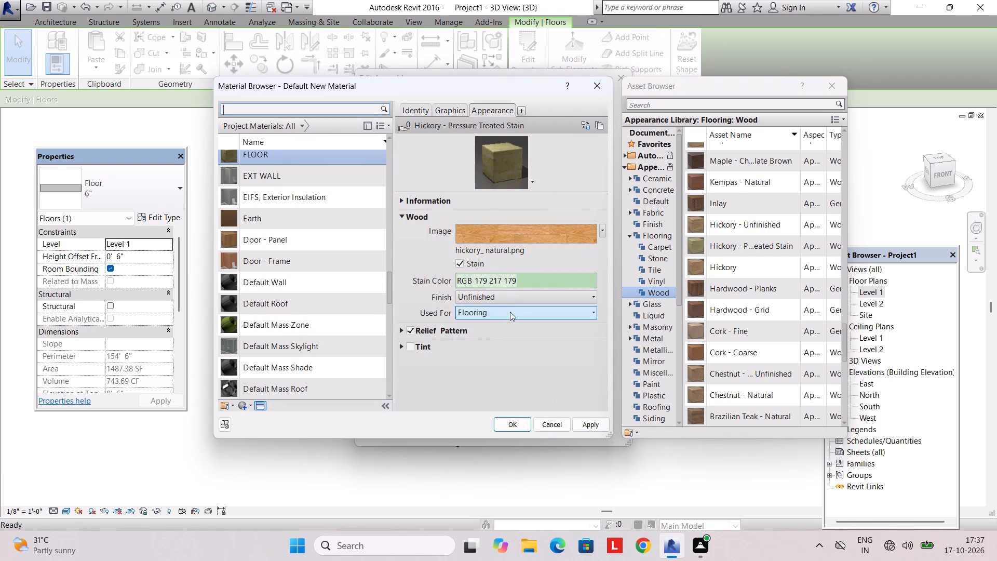
Use FLOOR's render appearance for shading, give it the Hickory wood flooring asset, and apply the material to the 6" floor.
{"action": "left_click", "coordinate": [459, 104]}
{"action": "left_click", "coordinate": [481, 141]}
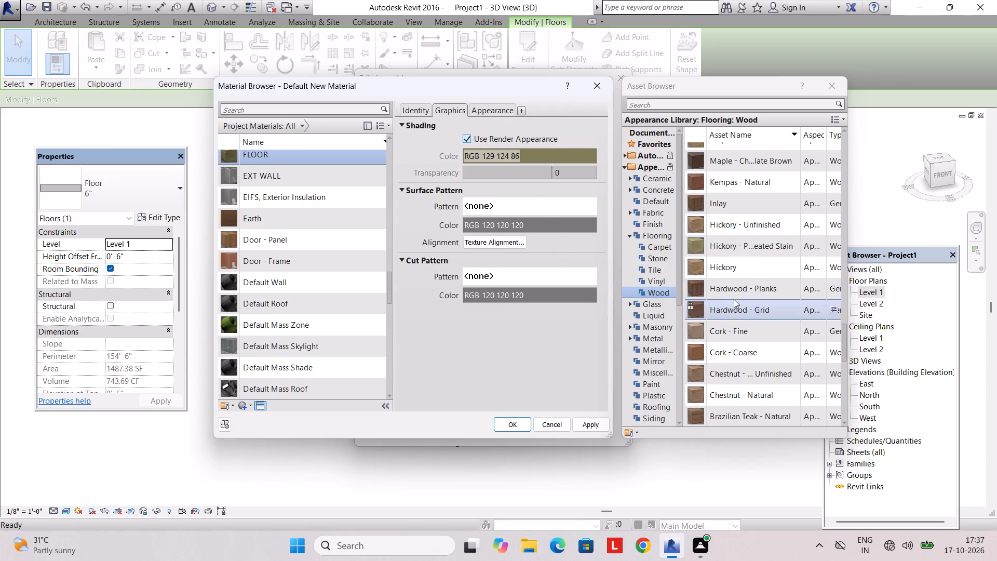
{"action": "double_click", "coordinate": [738, 247]}
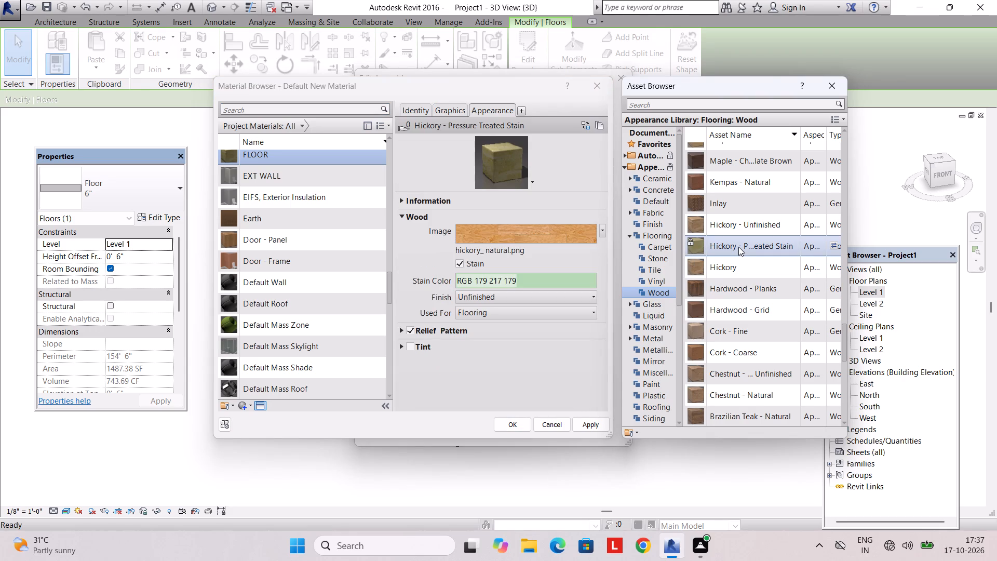
{"action": "double_click", "coordinate": [736, 259]}
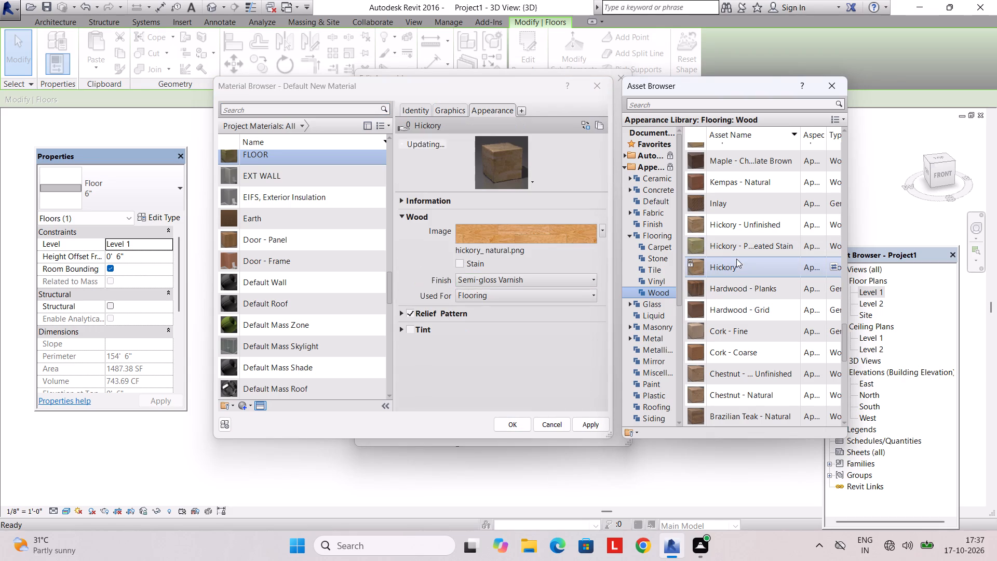
{"action": "left_click", "coordinate": [447, 111]}
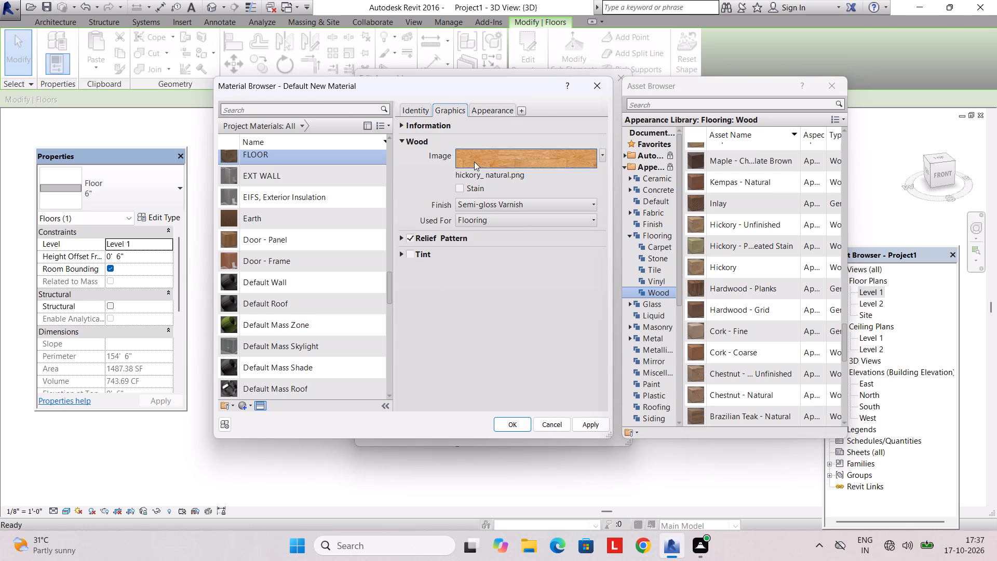
{"action": "left_click", "coordinate": [514, 429]}
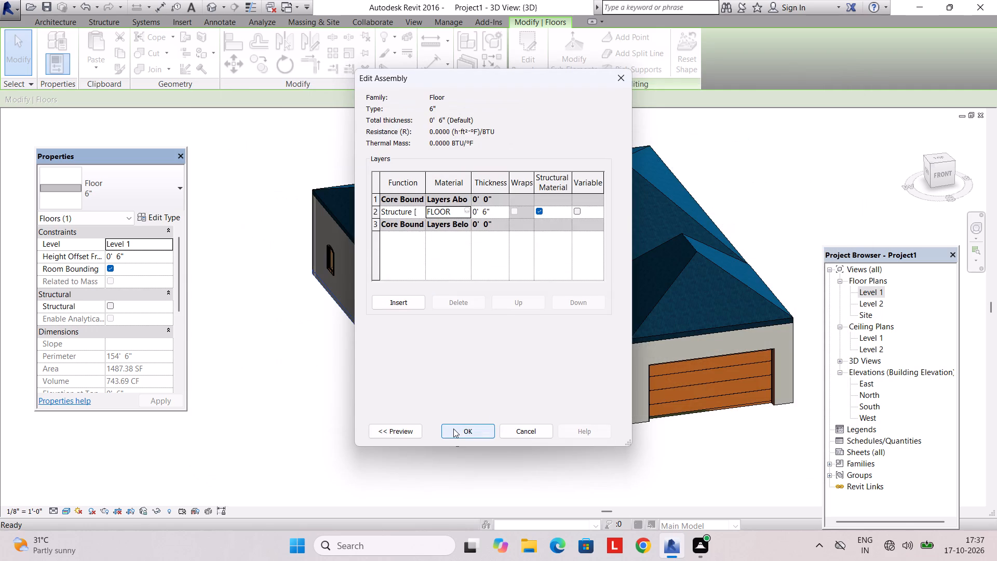
{"action": "left_click", "coordinate": [453, 429]}
{"action": "left_click", "coordinate": [455, 431]}
{"action": "key", "text": "Escape"}
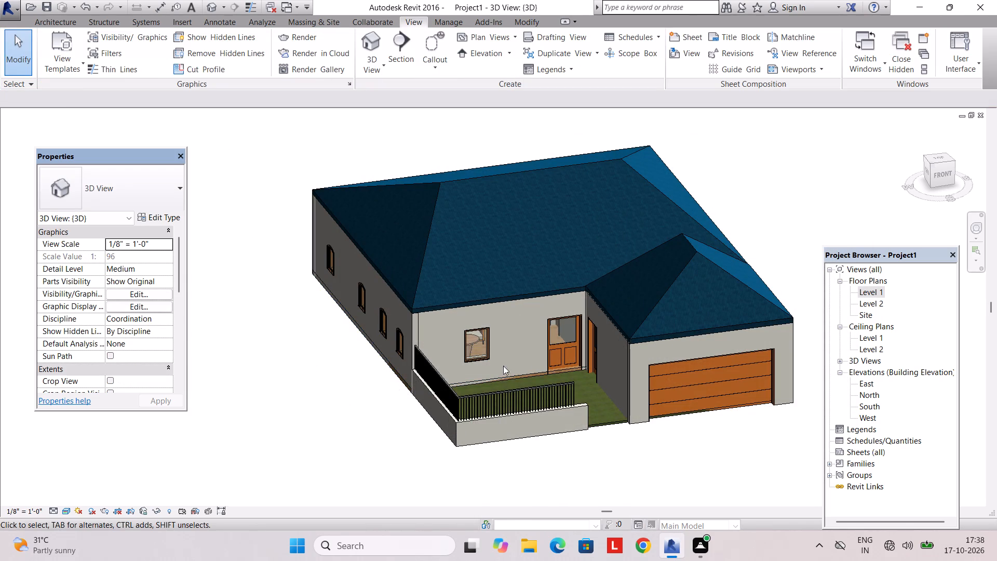
Examine the front porch, entrance door and floor edge from the front of the house.
{"action": "middle_click_drag", "start_coordinate": [568, 346], "coordinate": [526, 385], "text": "shift"}
{"action": "scroll", "coordinate": [476, 381], "scroll_direction": "up", "scroll_amount": 5}
{"action": "middle_click_drag", "start_coordinate": [477, 368], "coordinate": [480, 262], "text": "shift"}
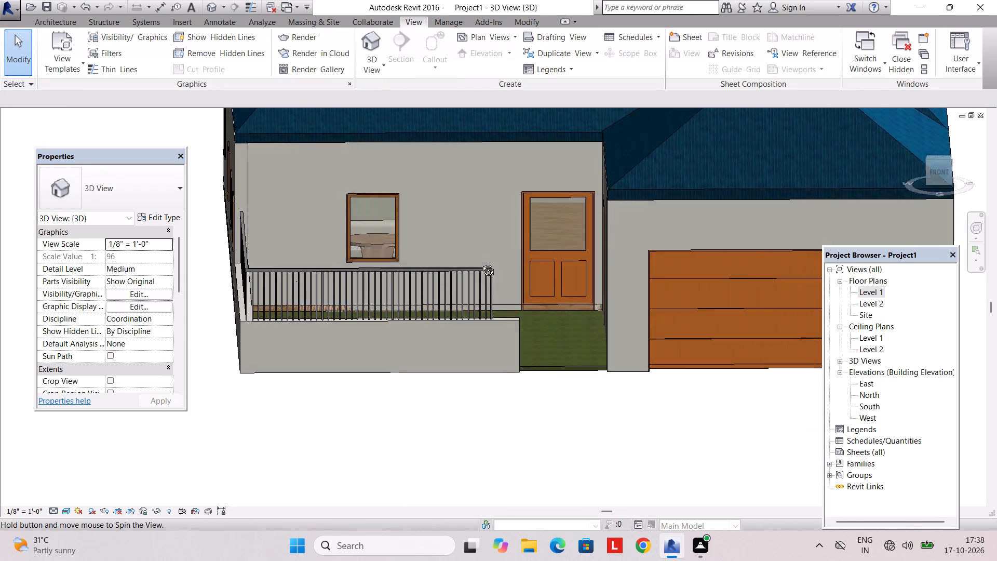
{"action": "middle_click_drag", "start_coordinate": [480, 262], "coordinate": [483, 234], "text": "shift"}
{"action": "middle_click_drag", "start_coordinate": [510, 233], "coordinate": [492, 312]}
{"action": "middle_click_drag", "start_coordinate": [497, 307], "coordinate": [502, 393], "text": "shift"}
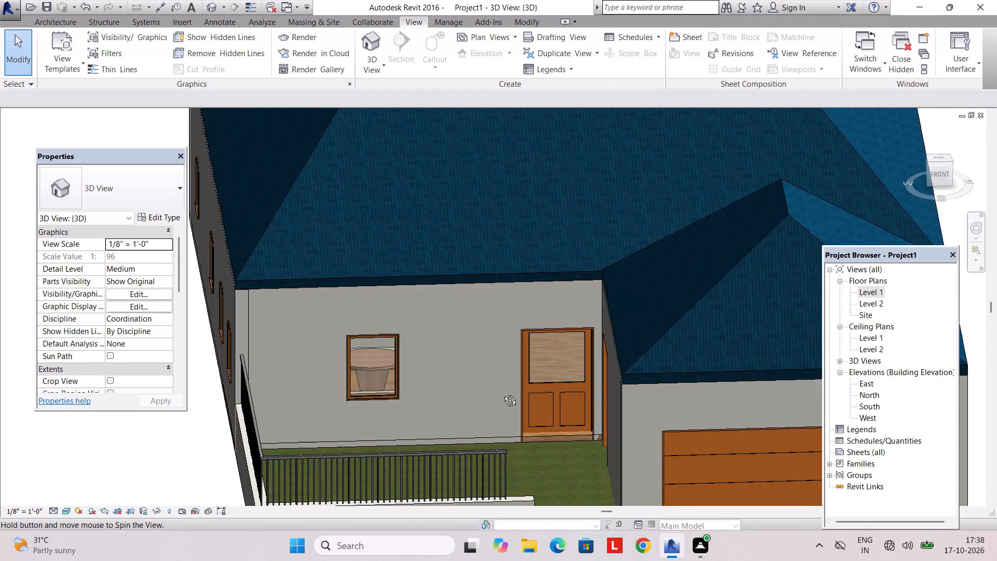
{"action": "middle_click_drag", "start_coordinate": [502, 393], "coordinate": [492, 360], "text": "shift"}
In the Level 1 plan, draw a building section lengthwise through the hallway and porch, flipped to face the kitchen and living room.
{"action": "double_click", "coordinate": [863, 293]}
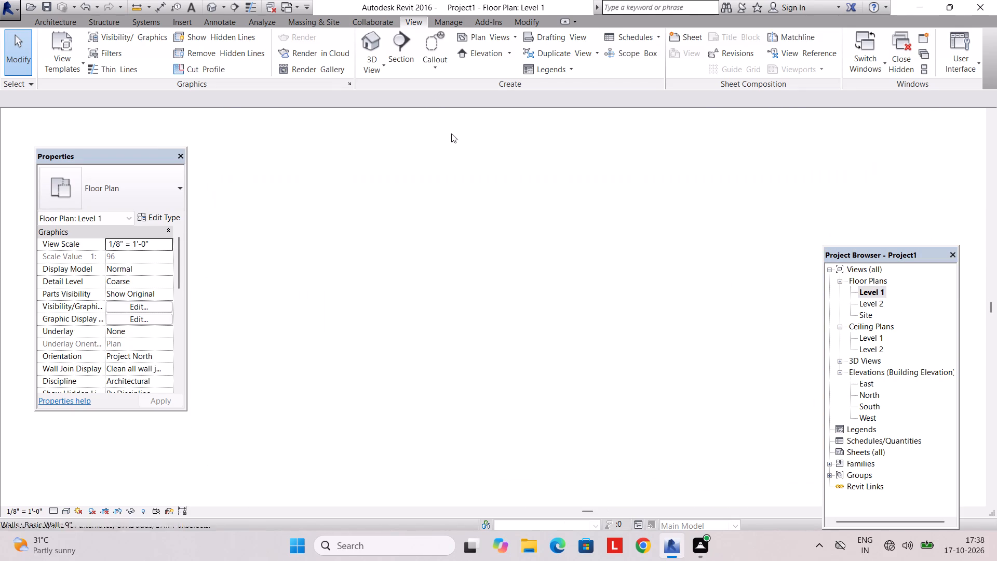
{"action": "left_click", "coordinate": [396, 35]}
{"action": "scroll", "coordinate": [467, 247], "scroll_direction": "down", "scroll_amount": 7}
{"action": "middle_click_drag", "start_coordinate": [465, 251], "coordinate": [470, 387]}
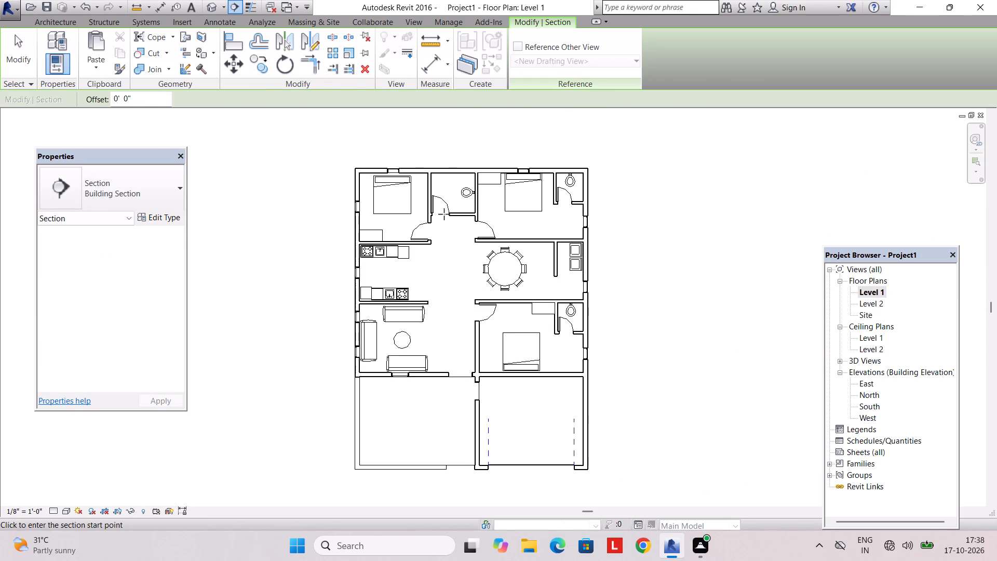
{"action": "left_click_drag", "start_coordinate": [449, 144], "coordinate": [448, 157]}
{"action": "middle_click_drag", "start_coordinate": [438, 375], "coordinate": [460, 283]}
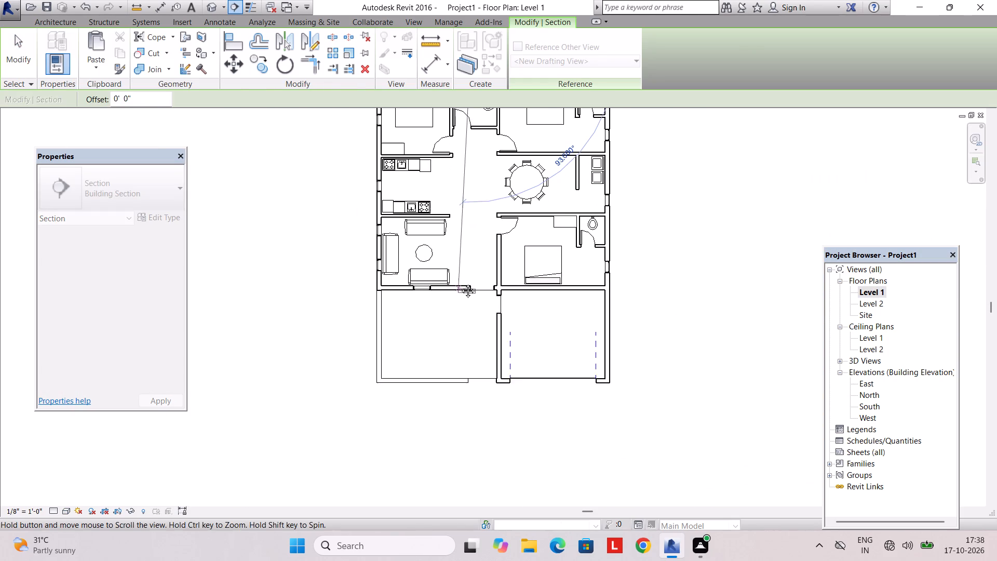
{"action": "middle_click_drag", "start_coordinate": [460, 283], "coordinate": [461, 275]}
{"action": "left_click", "coordinate": [475, 403]}
{"action": "scroll", "coordinate": [467, 277], "scroll_direction": "down", "scroll_amount": 3}
{"action": "middle_click_drag", "start_coordinate": [460, 307], "coordinate": [458, 359]}
{"action": "left_click", "coordinate": [451, 185]}
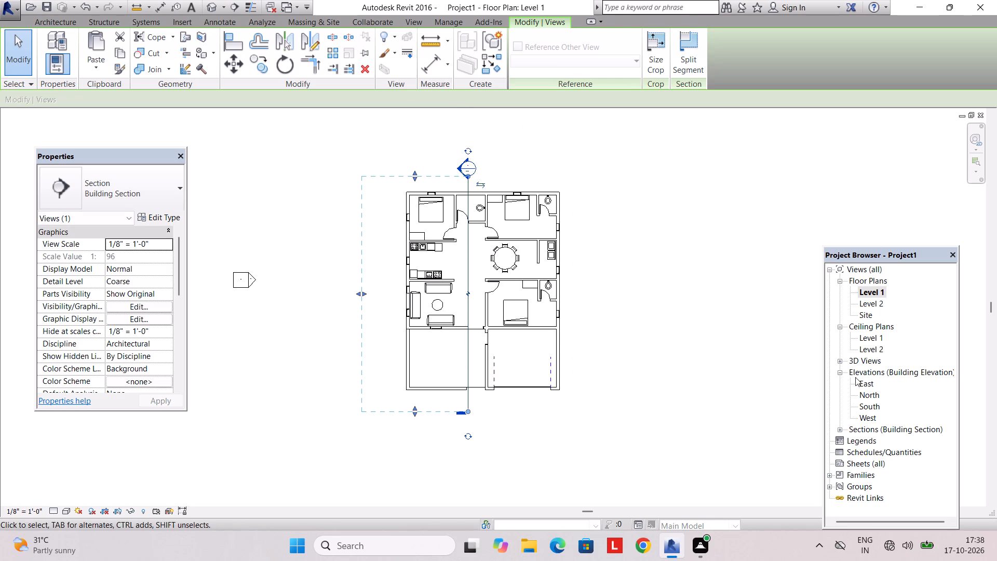
Bring up the 3D view, and open the new building section's view.
{"action": "double_click", "coordinate": [871, 363]}
{"action": "double_click", "coordinate": [870, 367]}
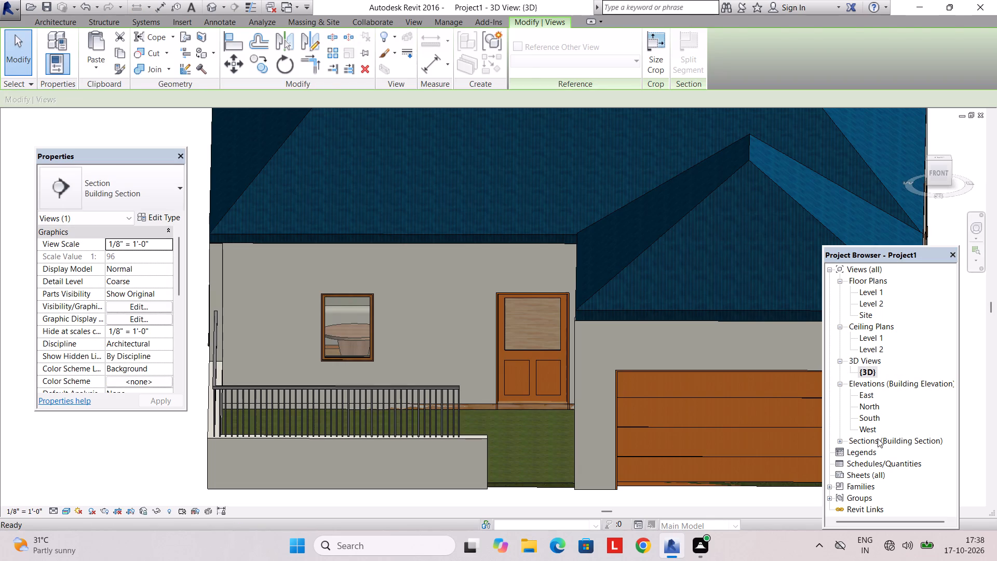
{"action": "double_click", "coordinate": [878, 443]}
{"action": "double_click", "coordinate": [867, 451]}
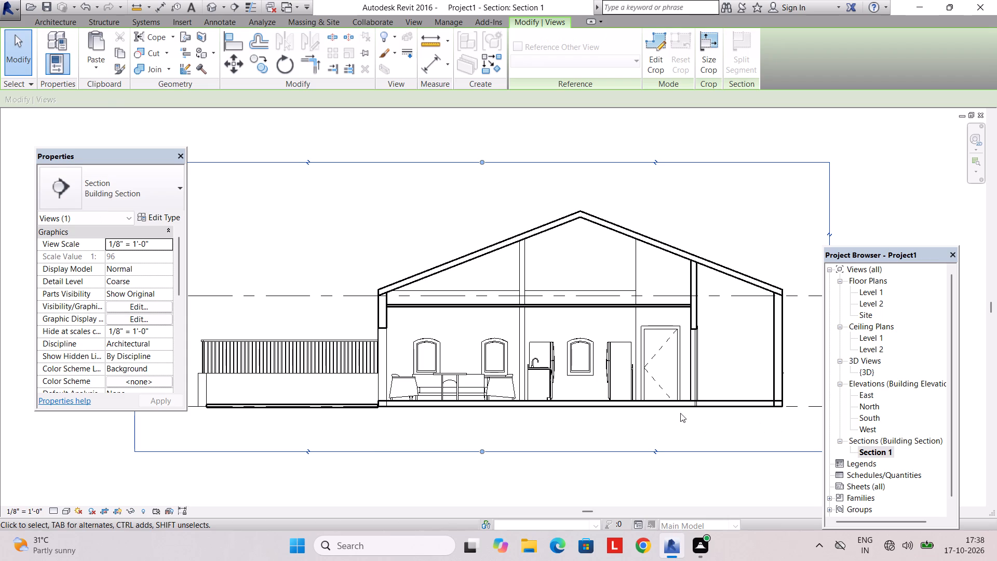
Show the building section in the Realistic visual style and examine the living room, kitchen, doors, walls and roof along the cut.
{"action": "left_click", "coordinate": [65, 512]}
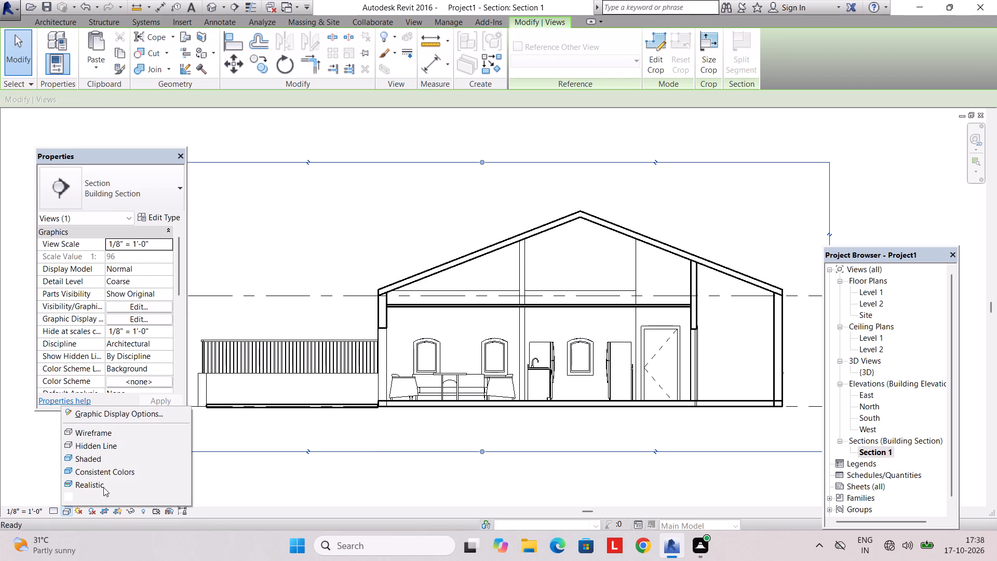
{"action": "left_click", "coordinate": [104, 480]}
{"action": "scroll", "coordinate": [457, 404], "scroll_direction": "up", "scroll_amount": 3}
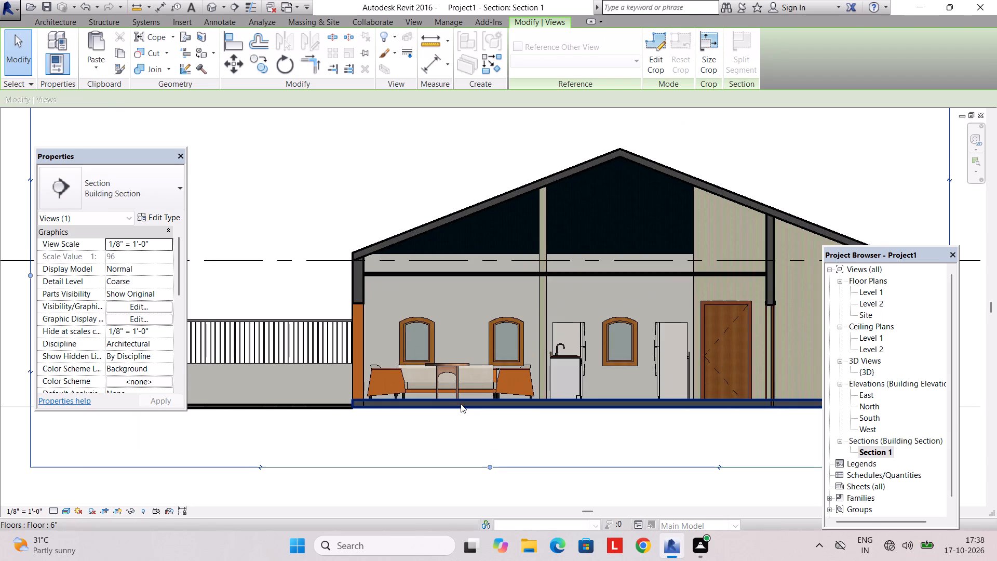
{"action": "scroll", "coordinate": [461, 404], "scroll_direction": "down", "scroll_amount": 4}
{"action": "scroll", "coordinate": [479, 403], "scroll_direction": "up", "scroll_amount": 9}
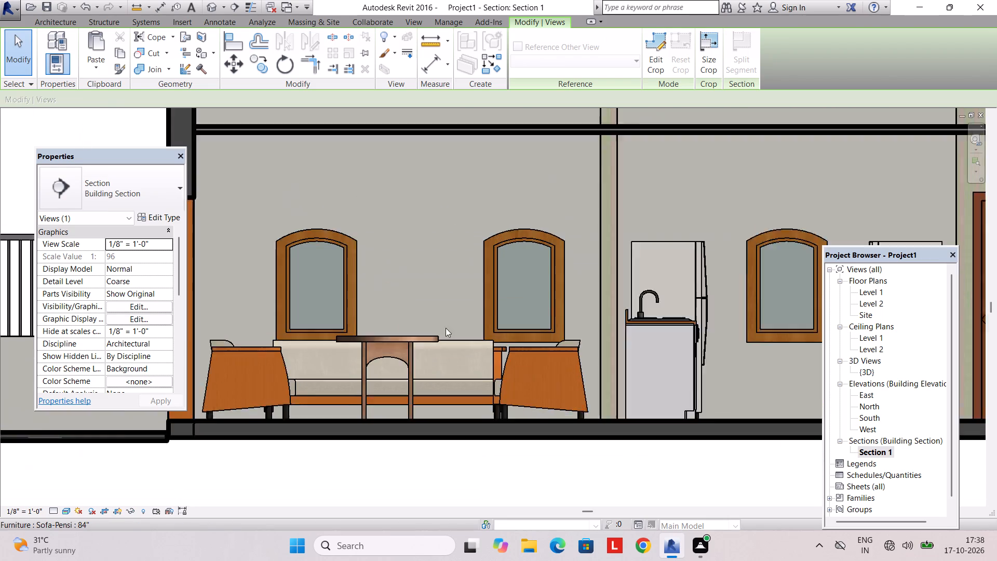
{"action": "scroll", "coordinate": [446, 328], "scroll_direction": "up", "scroll_amount": 4}
{"action": "scroll", "coordinate": [418, 295], "scroll_direction": "down", "scroll_amount": 10}
{"action": "middle_click_drag", "start_coordinate": [422, 305], "coordinate": [433, 370]}
{"action": "middle_click", "coordinate": [431, 362]}
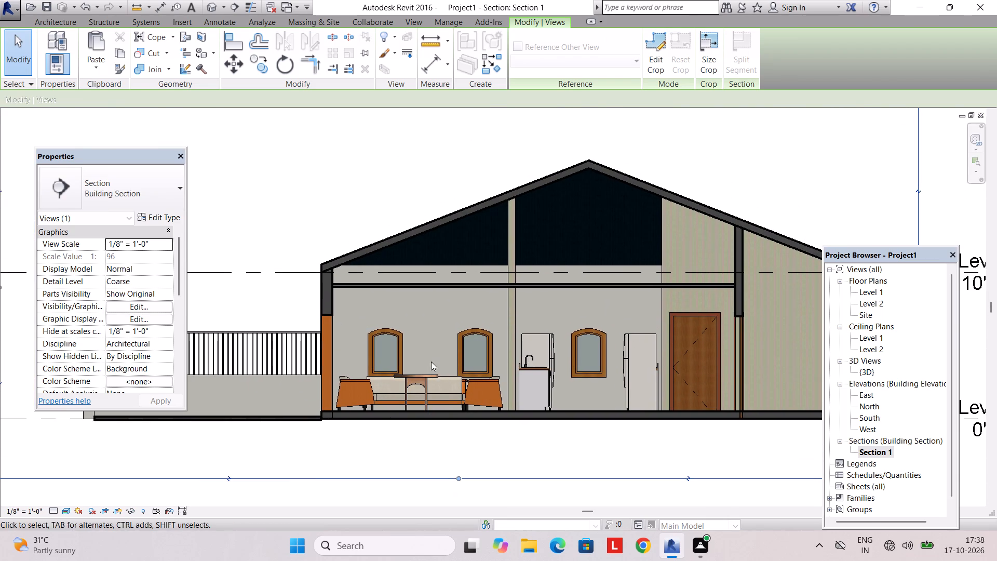
{"action": "scroll", "coordinate": [431, 360], "scroll_direction": "down", "scroll_amount": 5}
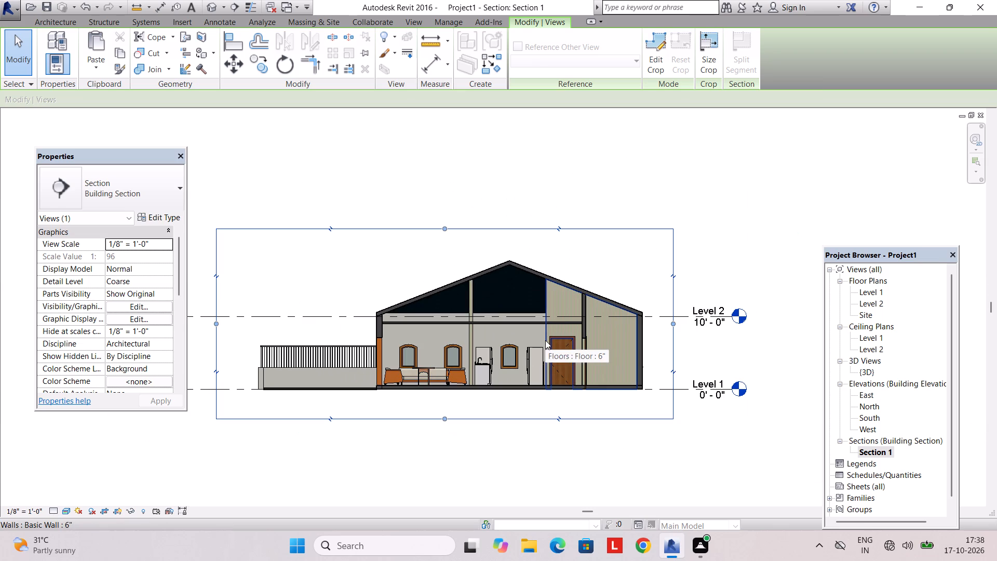
{"action": "scroll", "coordinate": [674, 332], "scroll_direction": "up", "scroll_amount": 6}
{"action": "scroll", "coordinate": [569, 373], "scroll_direction": "up", "scroll_amount": 3}
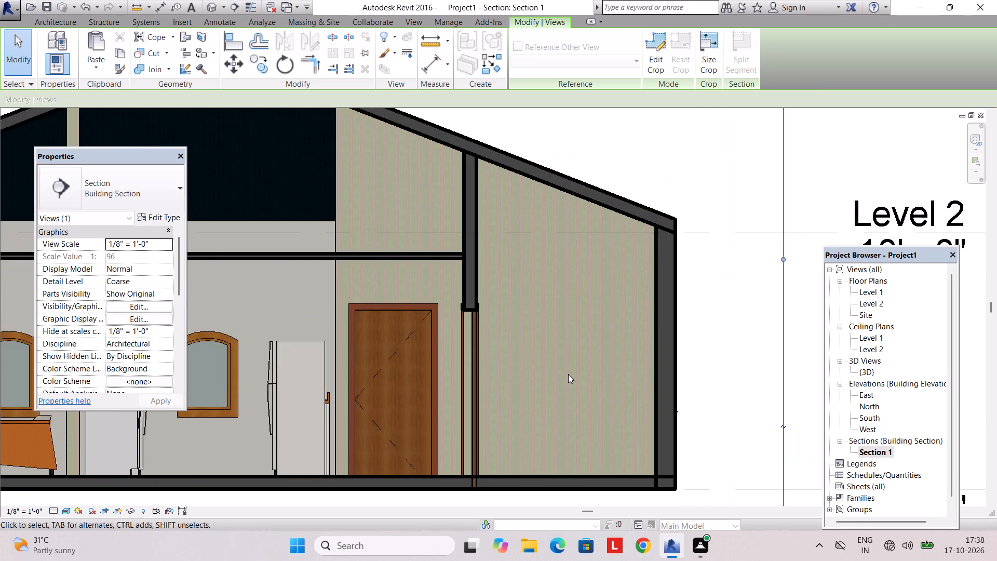
{"action": "scroll", "coordinate": [568, 374], "scroll_direction": "down", "scroll_amount": 5}
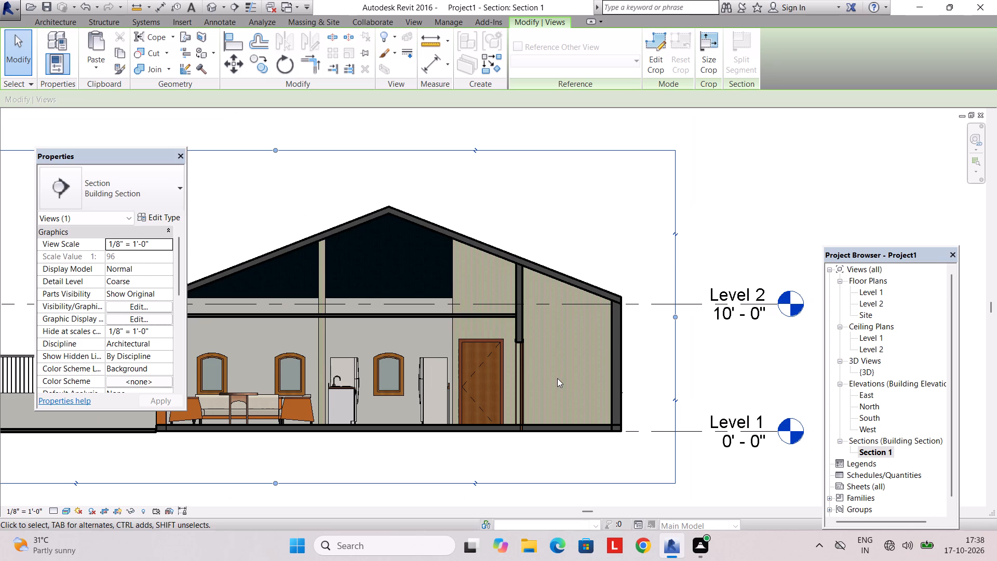
In the Level 1 plan, delete the building section running through the hallway and porch.
{"action": "double_click", "coordinate": [867, 293]}
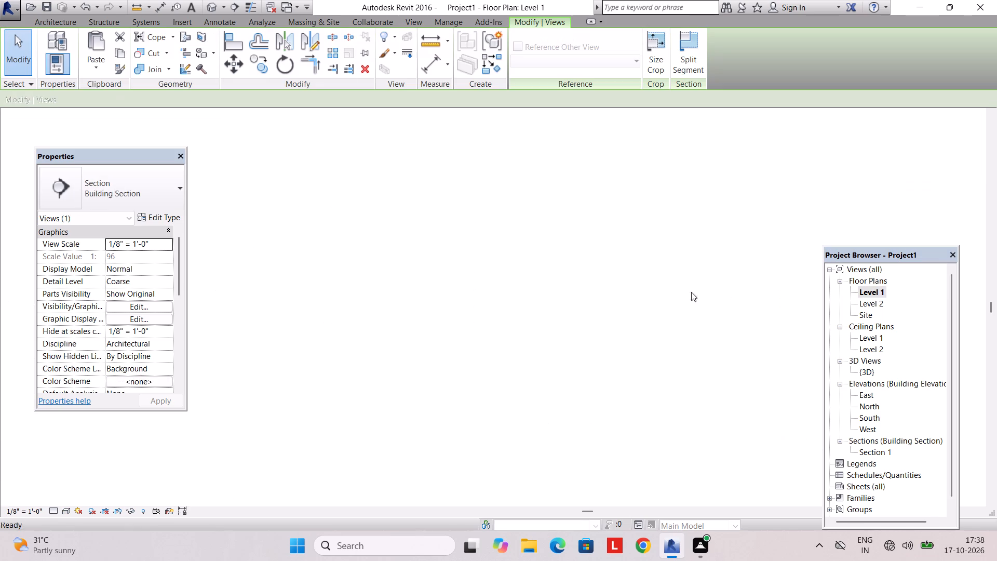
{"action": "scroll", "coordinate": [574, 263], "scroll_direction": "down", "scroll_amount": 3}
{"action": "middle_click_drag", "start_coordinate": [543, 248], "coordinate": [546, 308]}
{"action": "scroll", "coordinate": [516, 262], "scroll_direction": "up", "scroll_amount": 3}
{"action": "left_click", "coordinate": [509, 258]}
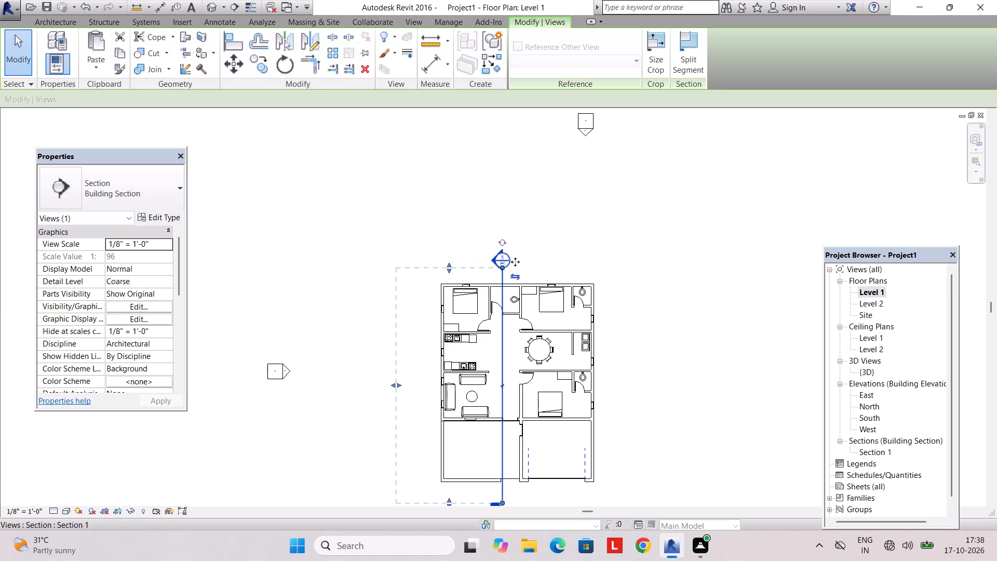
{"action": "key", "text": "Delete"}
{"action": "left_click", "coordinate": [547, 314]}
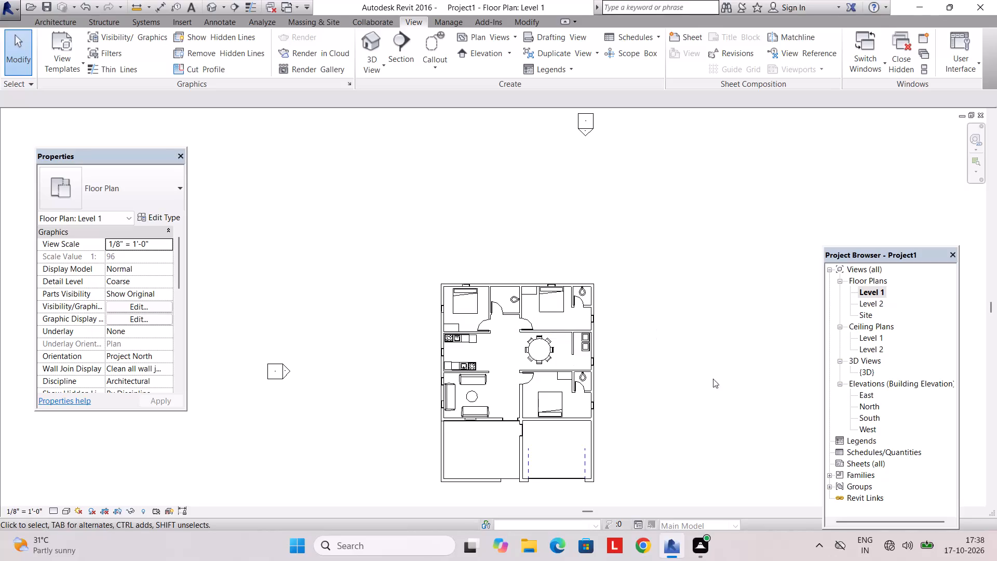
Look through the building elevations and examine the floor edges at the base of the North elevation.
{"action": "double_click", "coordinate": [876, 408]}
{"action": "double_click", "coordinate": [864, 394]}
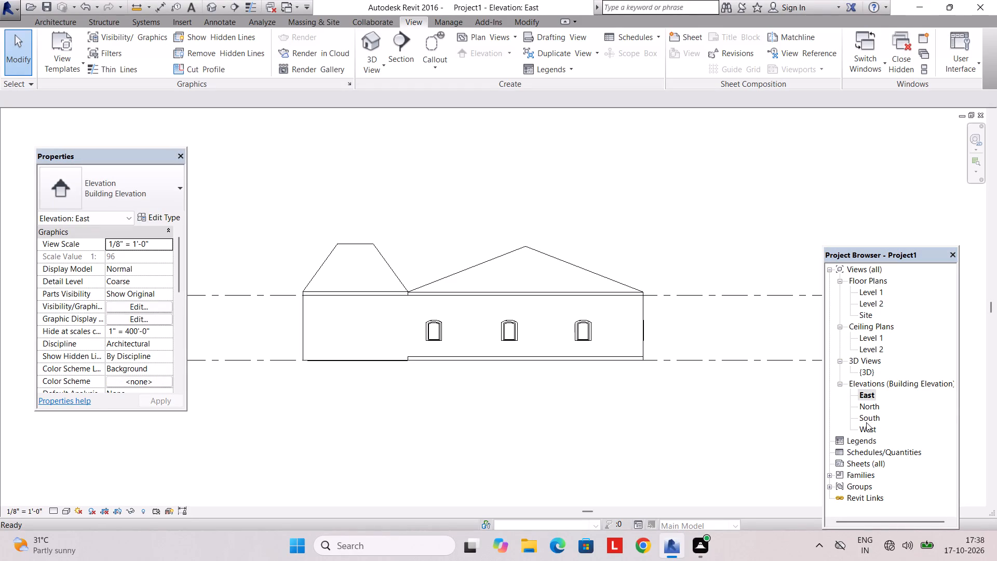
{"action": "double_click", "coordinate": [867, 419]}
{"action": "double_click", "coordinate": [868, 430]}
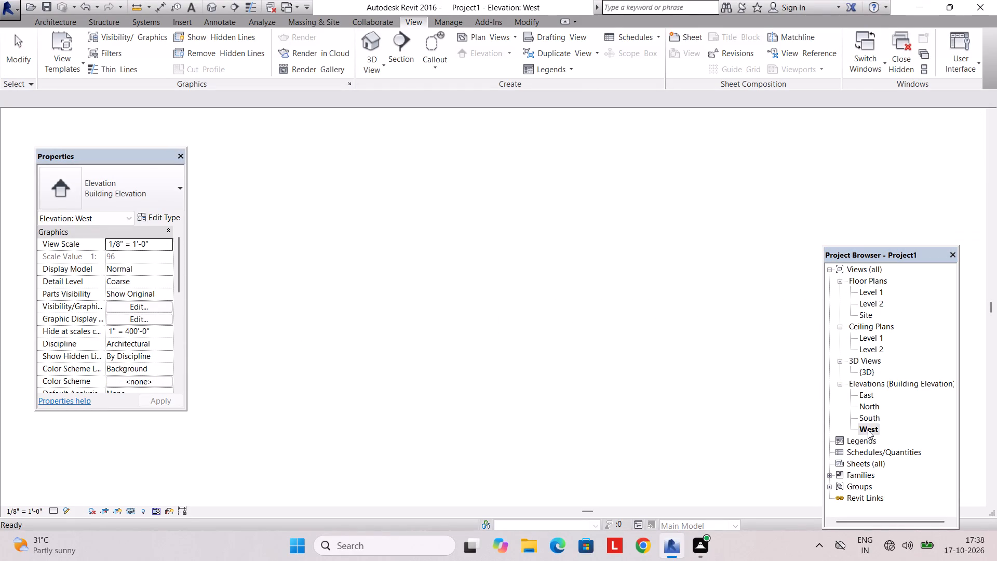
{"action": "double_click", "coordinate": [870, 409]}
{"action": "scroll", "coordinate": [679, 371], "scroll_direction": "up", "scroll_amount": 6}
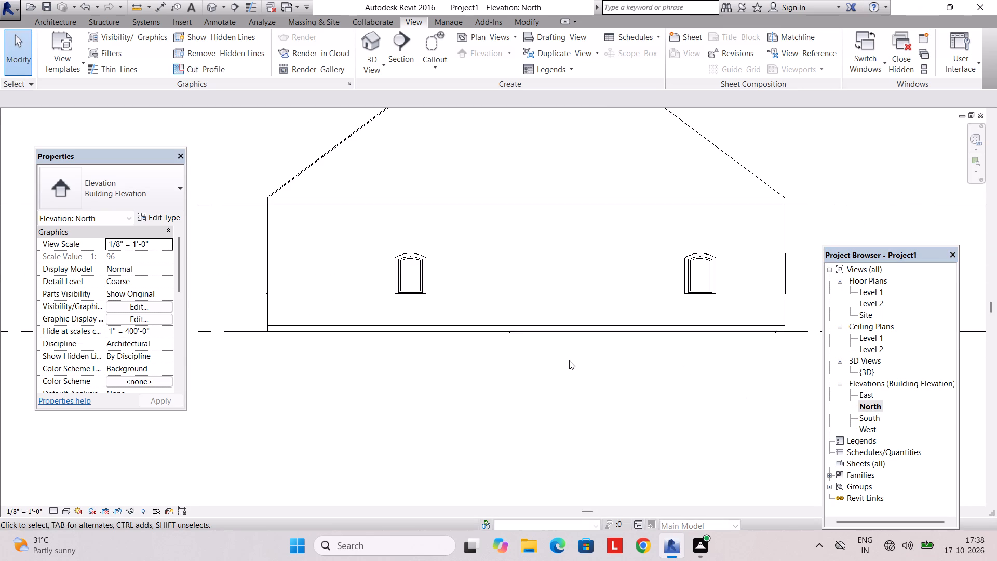
{"action": "scroll", "coordinate": [705, 315], "scroll_direction": "up", "scroll_amount": 2}
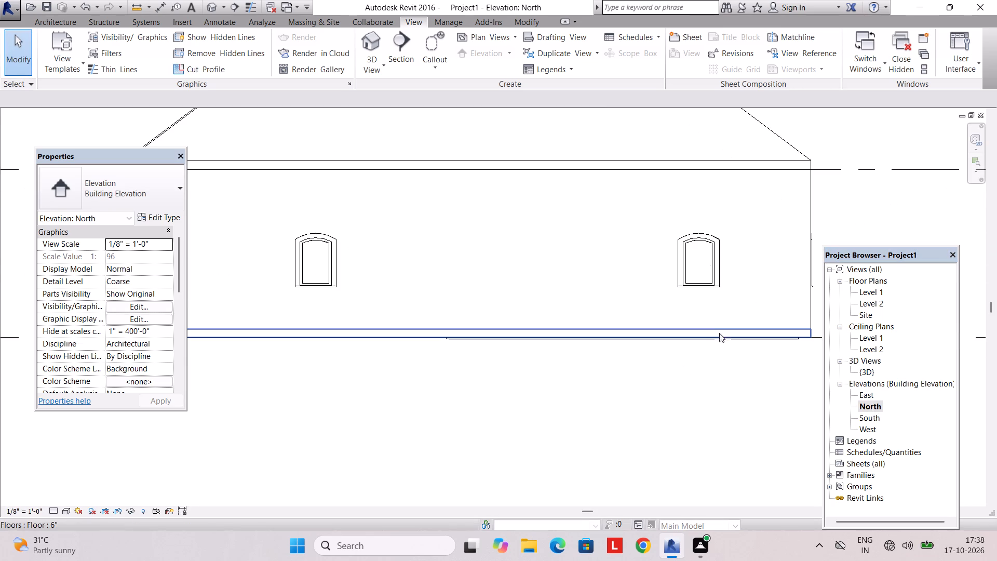
{"action": "left_click", "coordinate": [736, 342]}
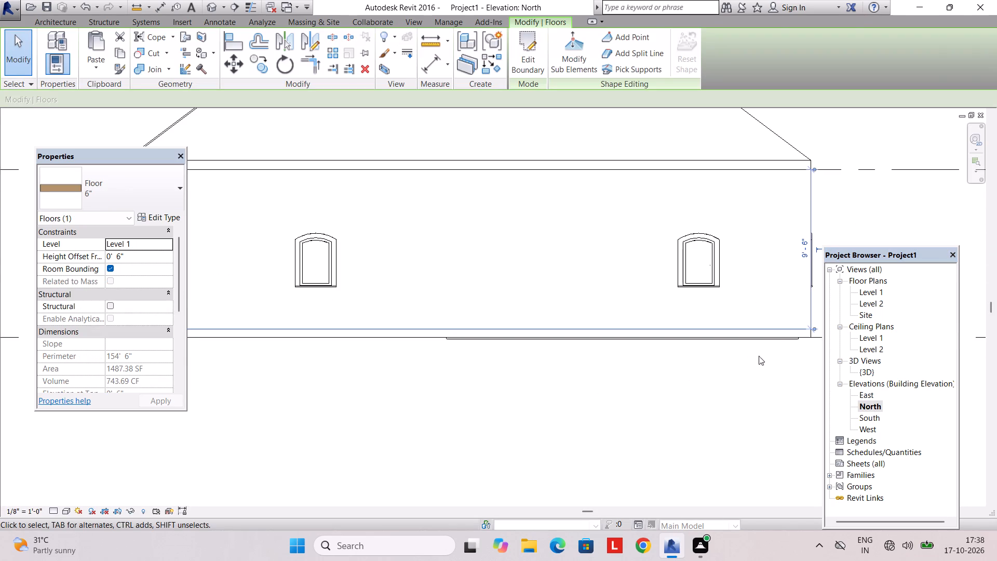
{"action": "key", "text": "Escape"}
In the North elevation, set the 3" floor's height offset from Level 1 to 2".
{"action": "scroll", "coordinate": [793, 354], "scroll_direction": "up", "scroll_amount": 6}
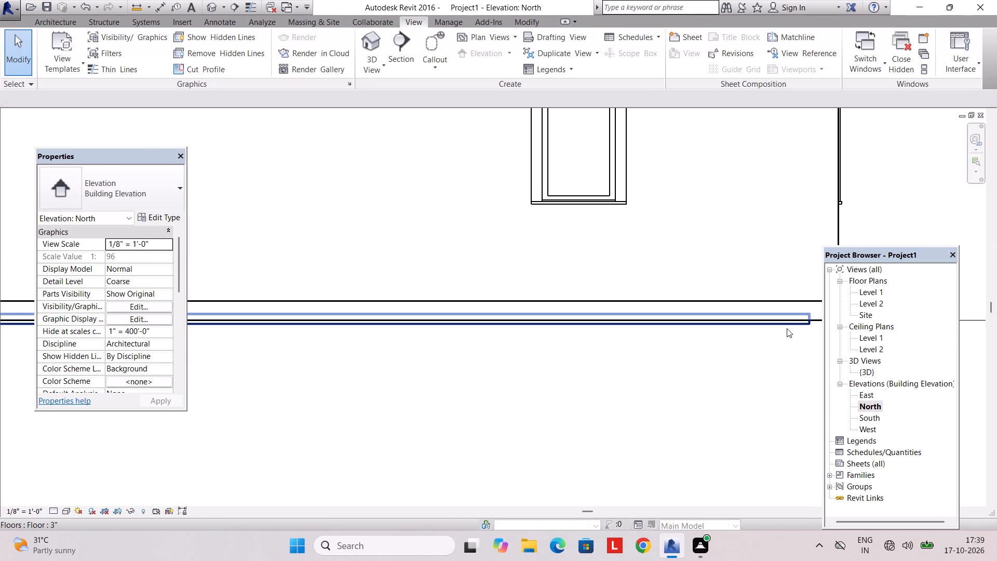
{"action": "left_click", "coordinate": [787, 328]}
{"action": "left_click", "coordinate": [139, 260]}
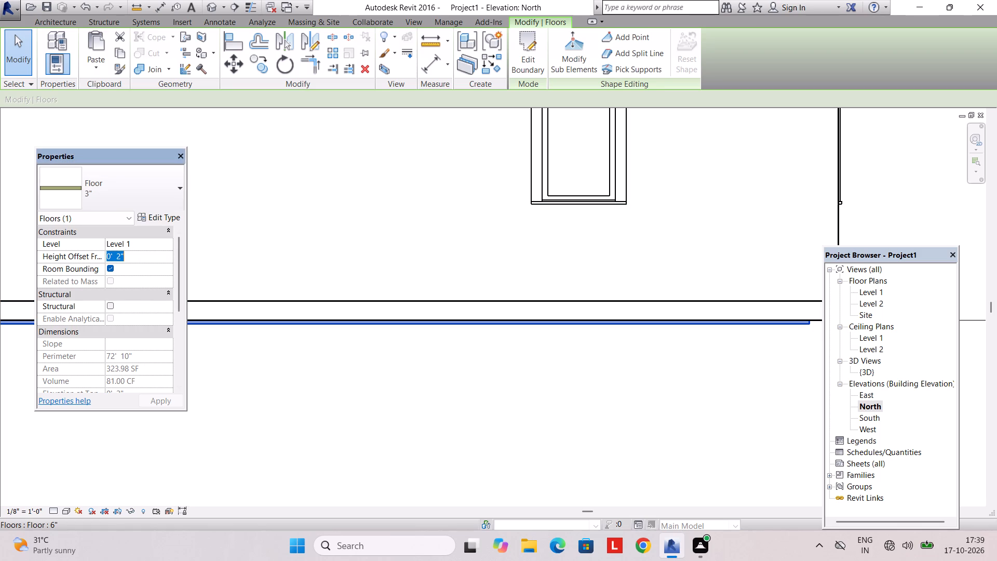
{"action": "type", "text": "2\""}
{"action": "key", "text": "Return"}
{"action": "key", "text": "Return"}
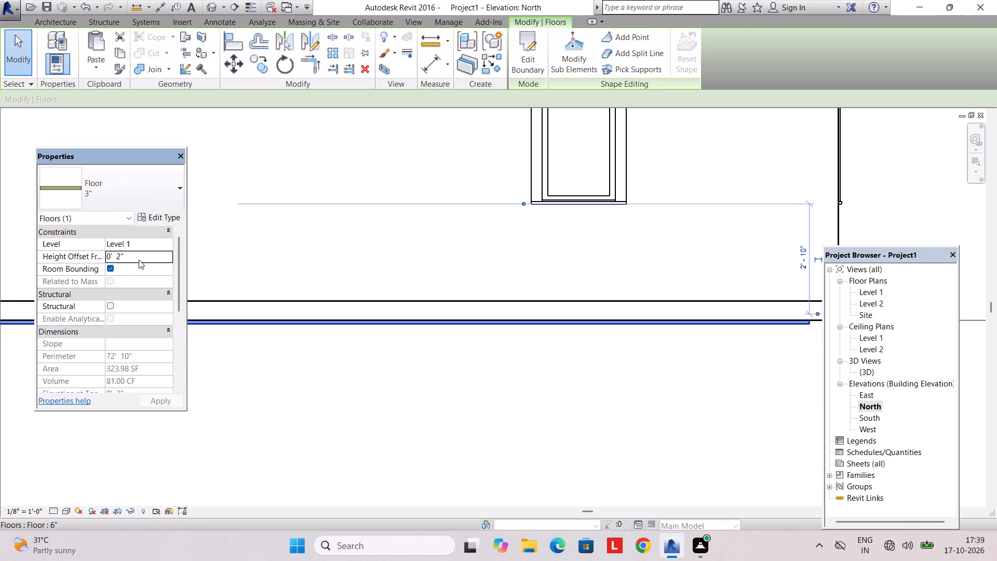
{"action": "key", "text": "Escape"}
{"action": "key", "text": "Escape"}
{"action": "scroll", "coordinate": [433, 366], "scroll_direction": "down", "scroll_amount": 7}
{"action": "middle_click_drag", "start_coordinate": [448, 362], "coordinate": [467, 369], "text": "shift"}
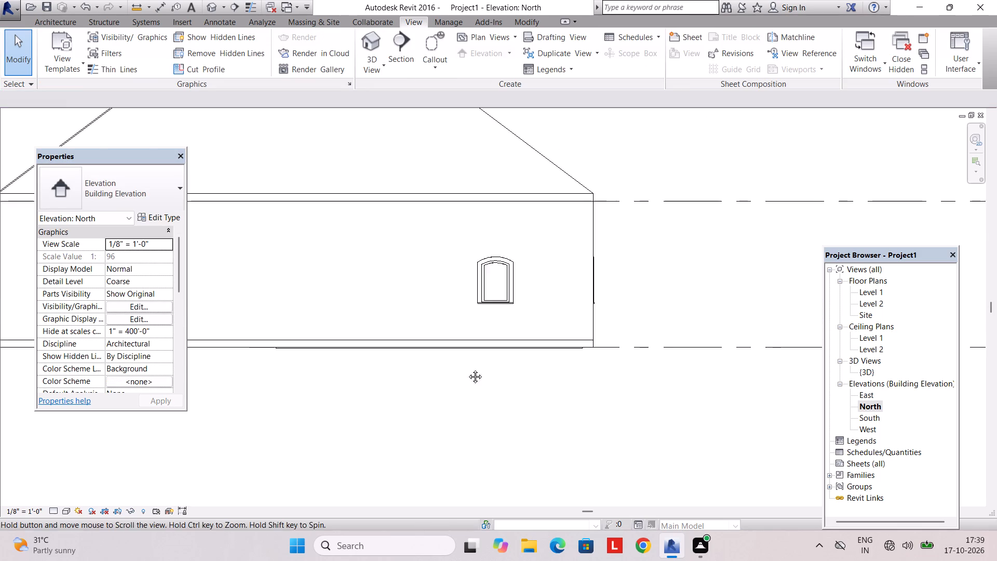
{"action": "middle_click_drag", "start_coordinate": [467, 369], "coordinate": [554, 395], "text": "shift"}
{"action": "scroll", "coordinate": [856, 324], "scroll_direction": "up", "scroll_amount": 1}
Set the Level 1 floor plan to the Realistic visual style and frame the rooms with their furniture.
{"action": "double_click", "coordinate": [867, 287]}
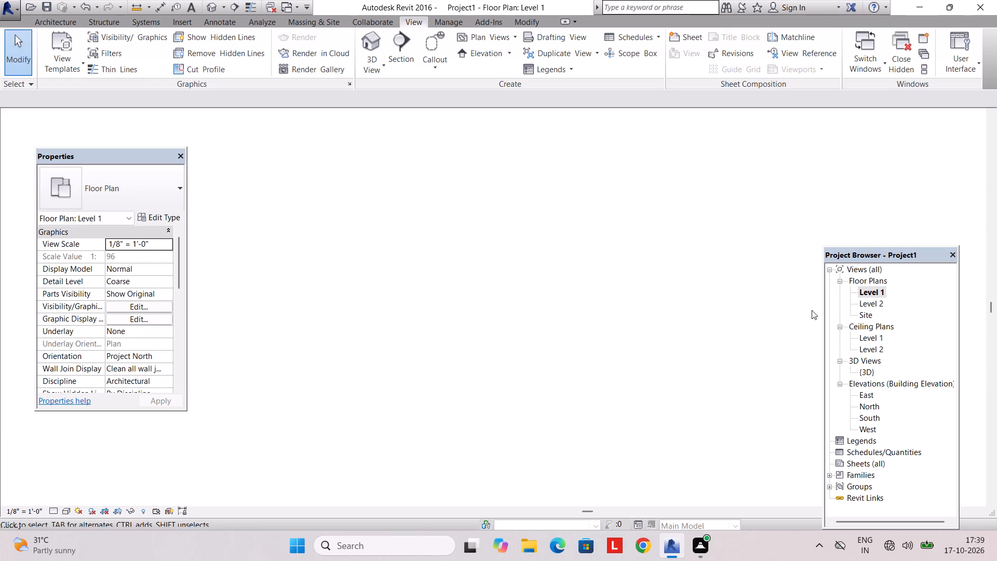
{"action": "scroll", "coordinate": [595, 335], "scroll_direction": "up", "scroll_amount": 3}
{"action": "middle_click_drag", "start_coordinate": [544, 331], "coordinate": [550, 238]}
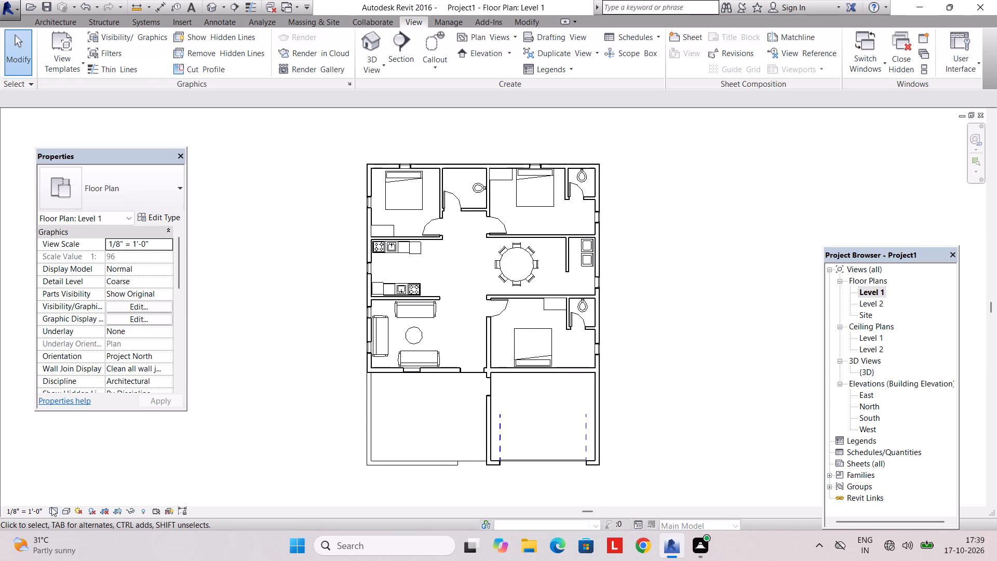
{"action": "left_click", "coordinate": [65, 511]}
{"action": "left_click", "coordinate": [90, 484]}
{"action": "scroll", "coordinate": [339, 386], "scroll_direction": "up", "scroll_amount": 3}
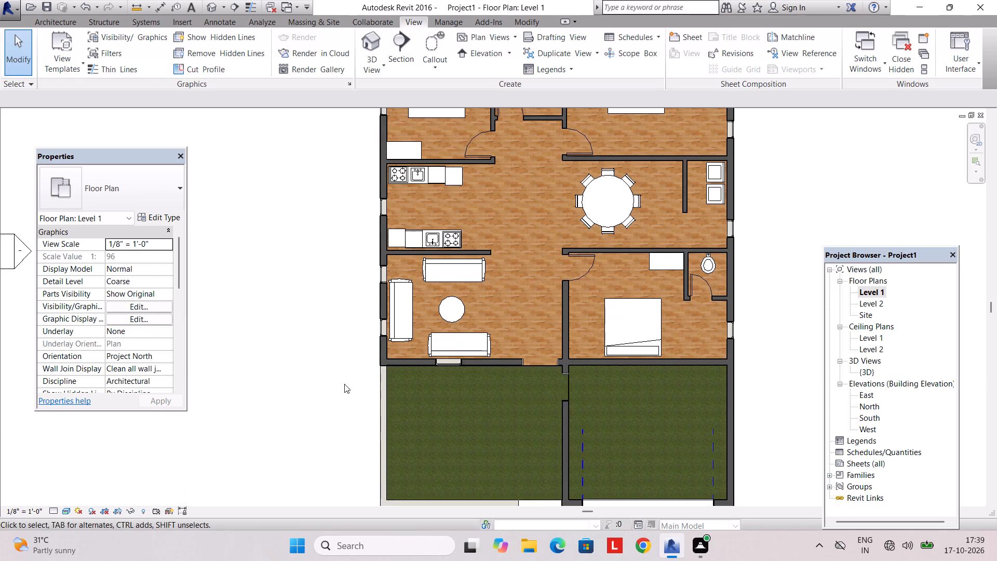
{"action": "middle_click_drag", "start_coordinate": [349, 383], "coordinate": [291, 397]}
{"action": "middle_click_drag", "start_coordinate": [514, 320], "coordinate": [460, 356]}
{"action": "scroll", "coordinate": [460, 356], "scroll_direction": "down", "scroll_amount": 1}
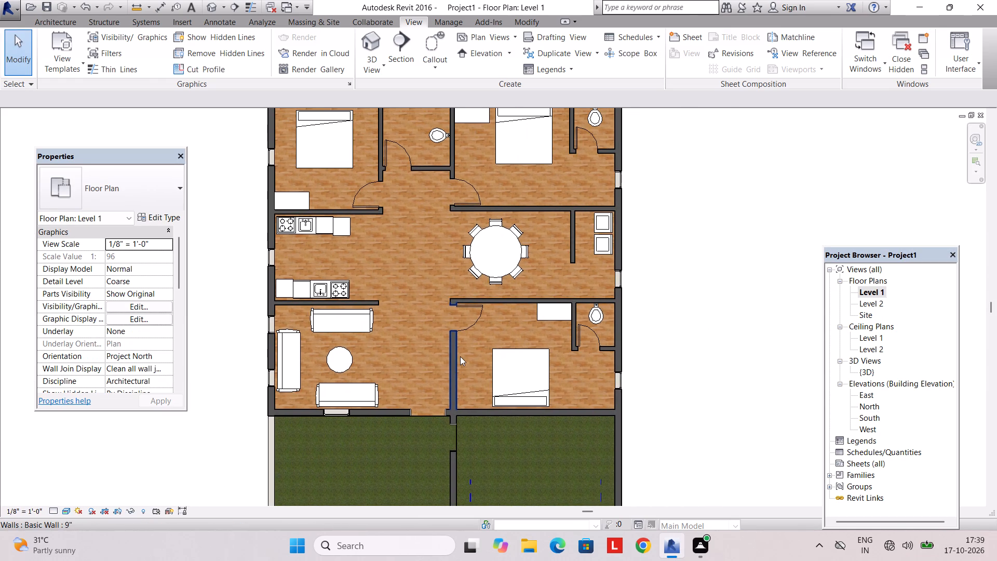
{"action": "middle_click_drag", "start_coordinate": [464, 341], "coordinate": [467, 325]}
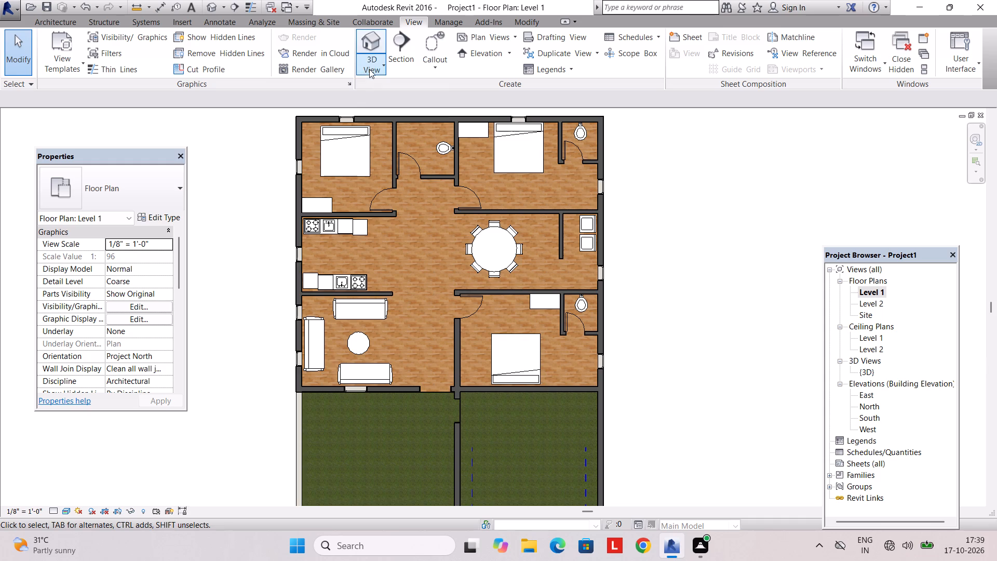
Orient the 3D view to the Level 1 floor plan and tilt it to show the furnished interior without the roof.
{"action": "left_click", "coordinate": [369, 69]}
{"action": "left_click", "coordinate": [366, 91]}
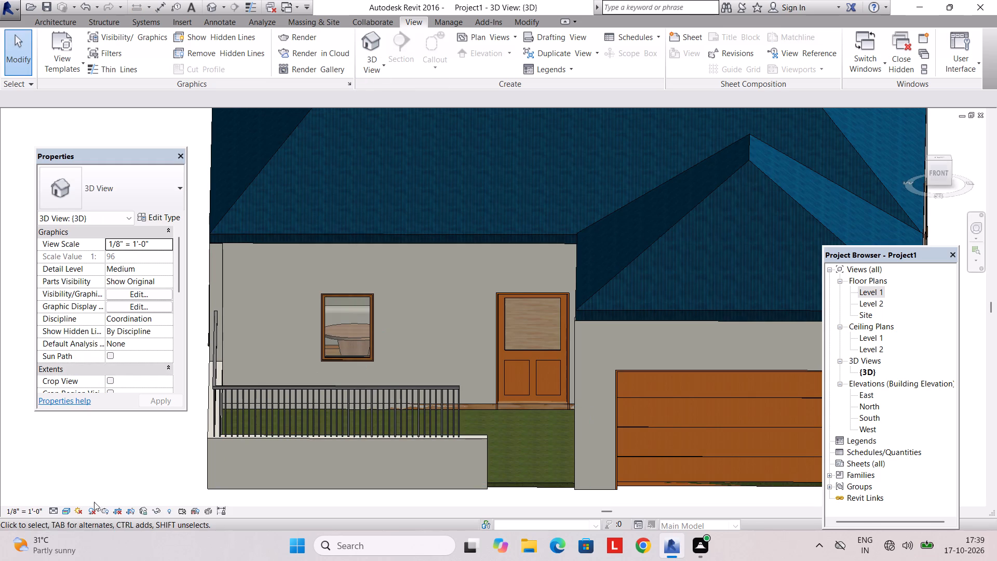
{"action": "right_click", "coordinate": [931, 175]}
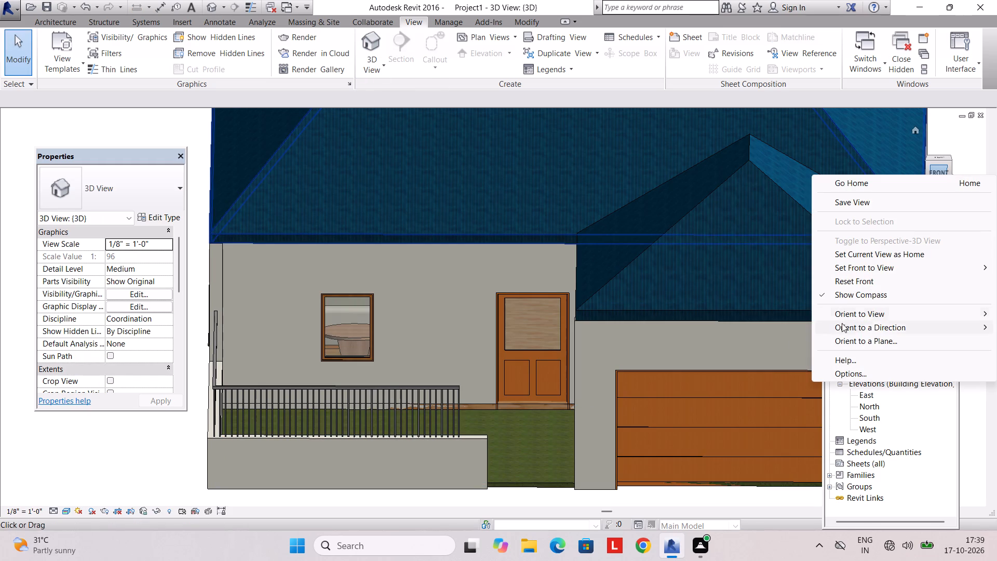
{"action": "left_click", "coordinate": [863, 310]}
{"action": "left_click", "coordinate": [786, 309]}
{"action": "left_click", "coordinate": [861, 309]}
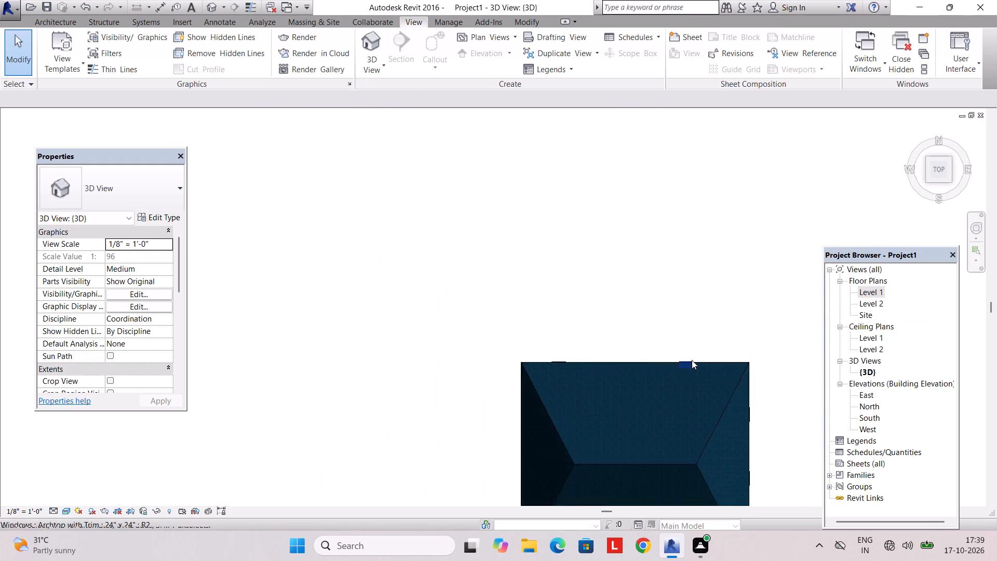
{"action": "middle_click_drag", "start_coordinate": [654, 432], "coordinate": [655, 313]}
{"action": "scroll", "coordinate": [602, 332], "scroll_direction": "up", "scroll_amount": 4}
{"action": "middle_click_drag", "start_coordinate": [602, 332], "coordinate": [724, 327]}
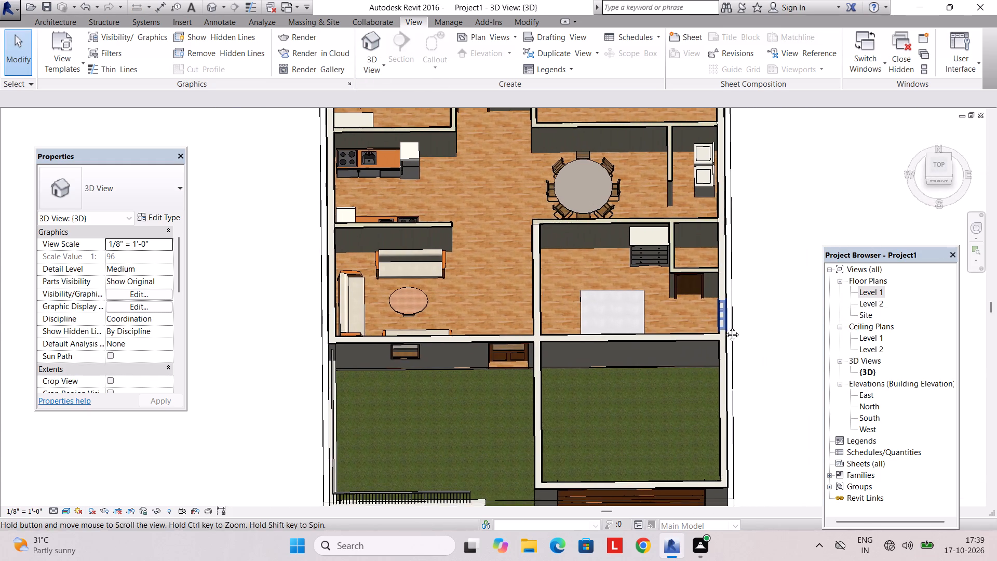
{"action": "middle_click_drag", "start_coordinate": [724, 327], "coordinate": [727, 326]}
{"action": "middle_click_drag", "start_coordinate": [688, 357], "coordinate": [682, 254]}
{"action": "scroll", "coordinate": [679, 255], "scroll_direction": "down", "scroll_amount": 2}
{"action": "middle_click_drag", "start_coordinate": [662, 263], "coordinate": [651, 334]}
{"action": "middle_click_drag", "start_coordinate": [650, 329], "coordinate": [645, 360], "text": "shift"}
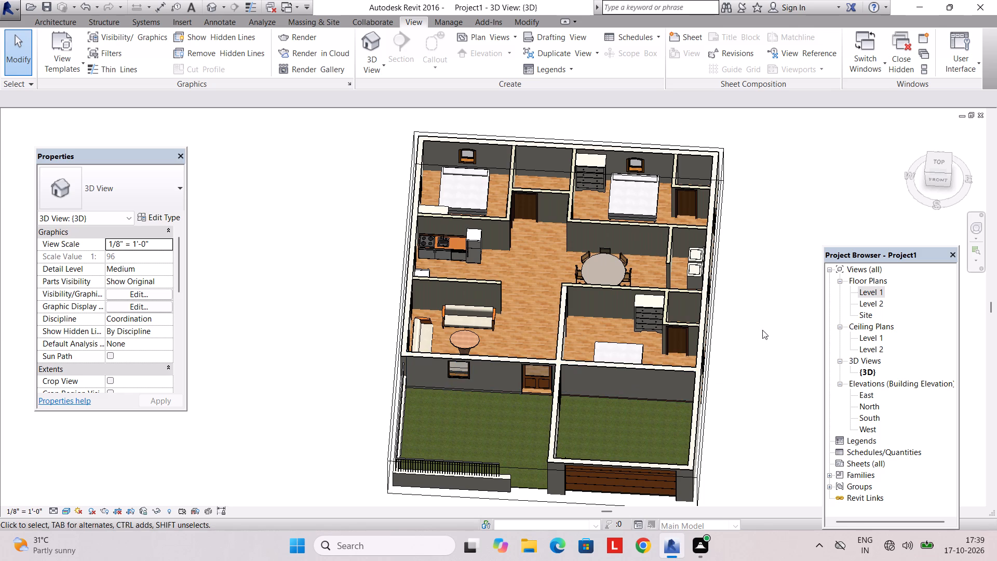
Revisit the Level 1 plan, return to the 3D view and orient it to the Site floor plan.
{"action": "double_click", "coordinate": [874, 289]}
{"action": "scroll", "coordinate": [558, 346], "scroll_direction": "down", "scroll_amount": 2}
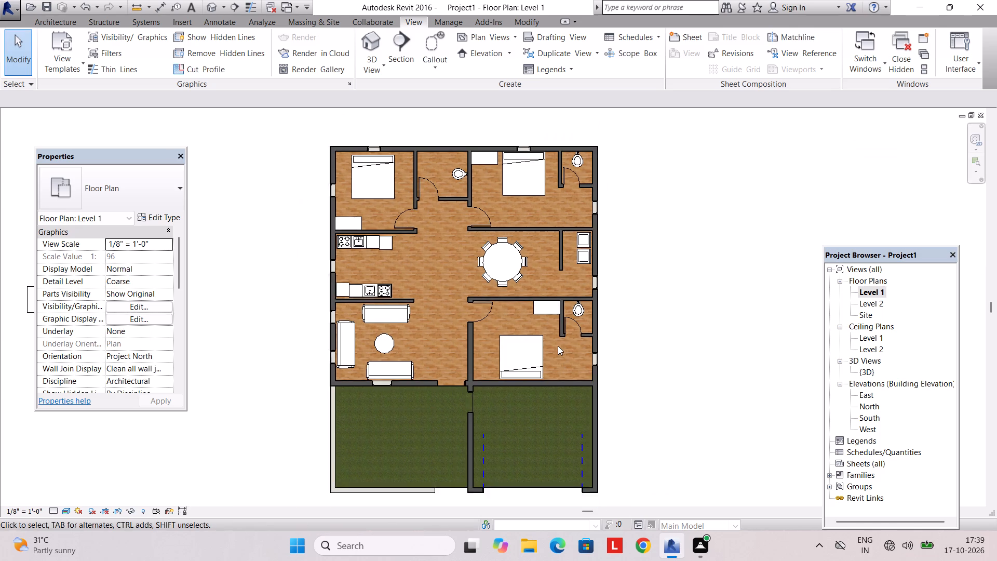
{"action": "middle_click_drag", "start_coordinate": [557, 346], "coordinate": [562, 339]}
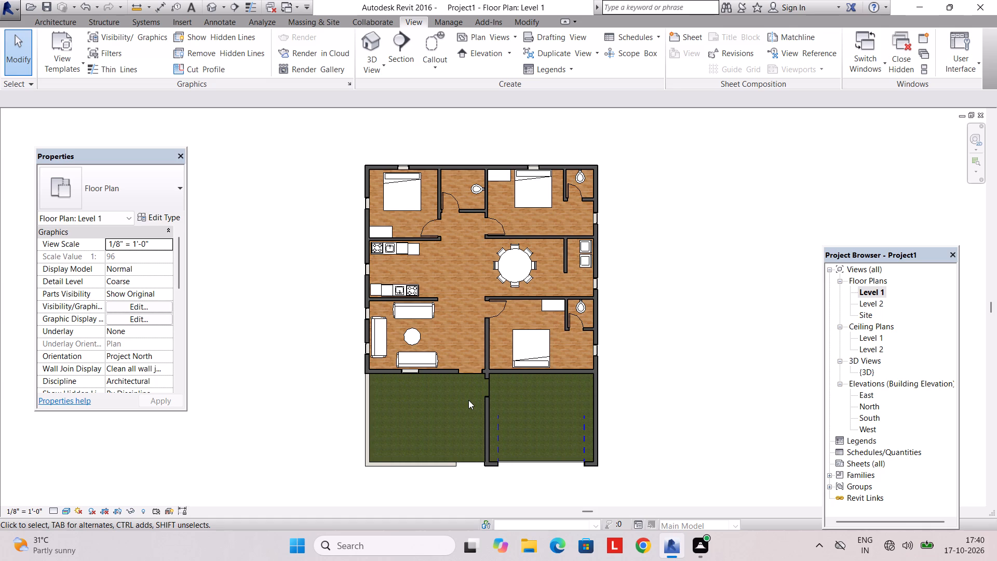
{"action": "left_click", "coordinate": [366, 68]}
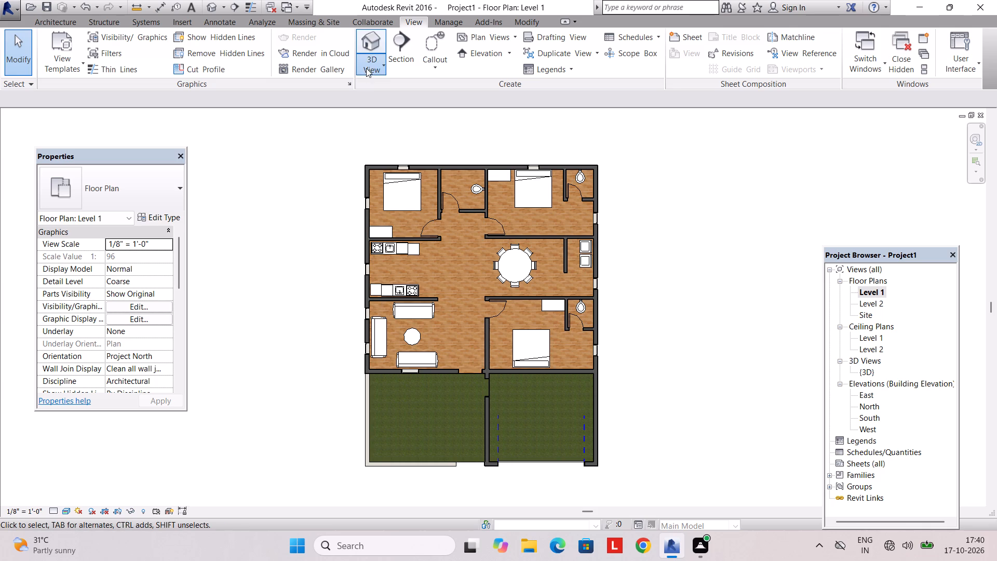
{"action": "left_click", "coordinate": [377, 94]}
{"action": "scroll", "coordinate": [513, 306], "scroll_direction": "down", "scroll_amount": 1}
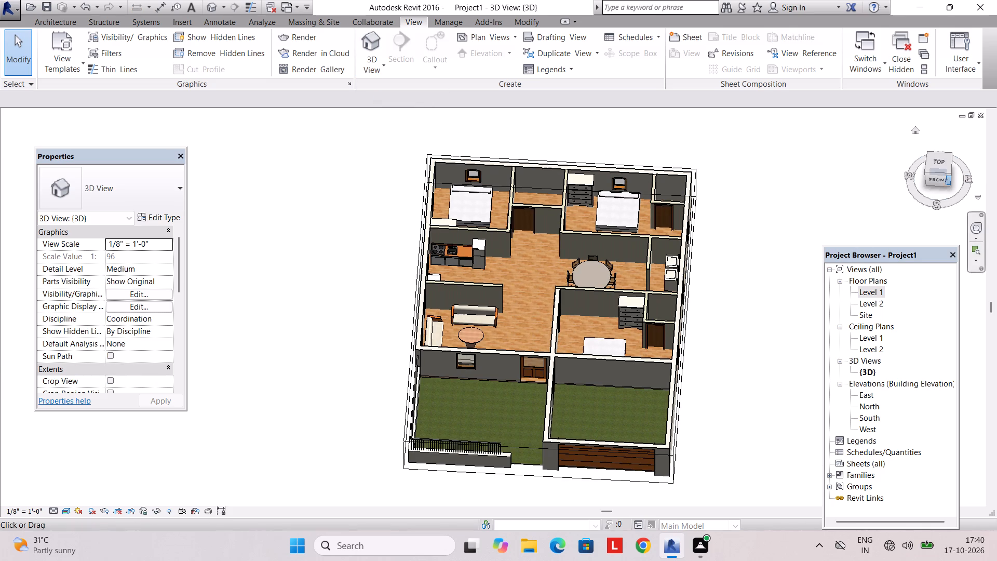
{"action": "right_click", "coordinate": [942, 181]}
{"action": "left_click", "coordinate": [906, 323]}
{"action": "left_click", "coordinate": [764, 317]}
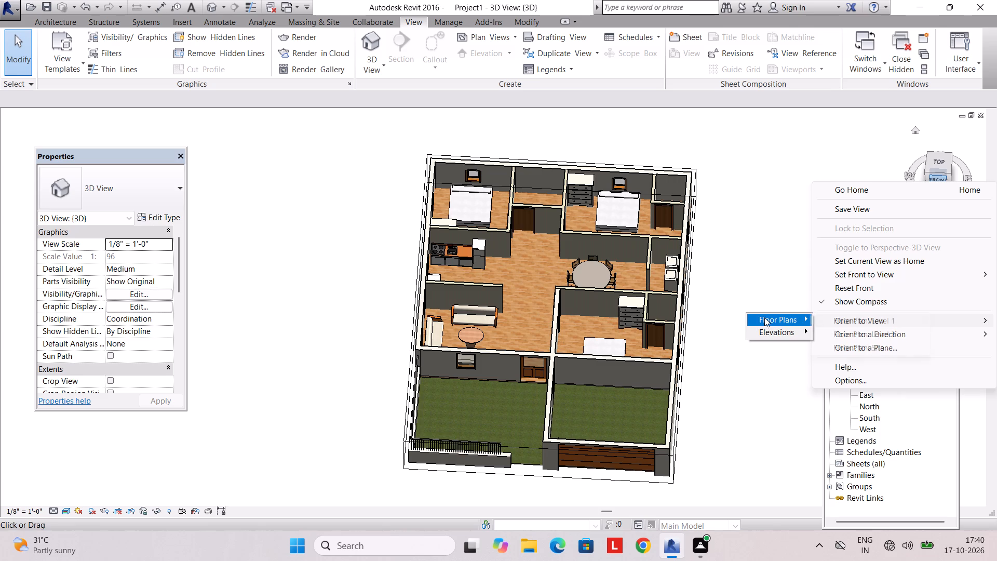
{"action": "left_click", "coordinate": [869, 346]}
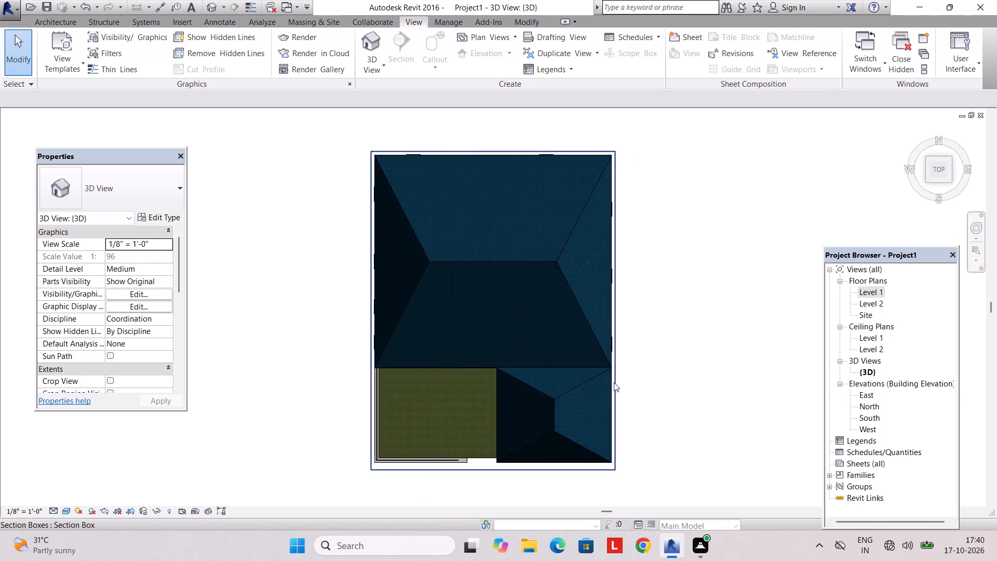
Turn the 3D view from the top to the front and inspect the entrance, garage door and roof.
{"action": "middle_click_drag", "start_coordinate": [614, 382], "coordinate": [638, 190]}
{"action": "middle_click_drag", "start_coordinate": [594, 345], "coordinate": [551, 186], "text": "shift"}
{"action": "middle_click_drag", "start_coordinate": [551, 254], "coordinate": [572, 186], "text": "shift"}
{"action": "scroll", "coordinate": [565, 226], "scroll_direction": "up", "scroll_amount": 5}
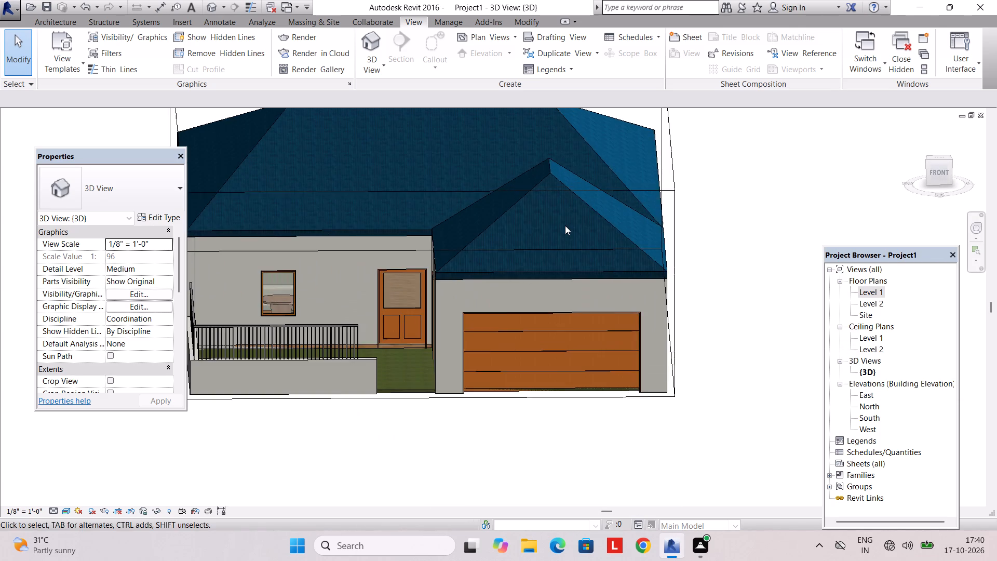
{"action": "middle_click_drag", "start_coordinate": [560, 245], "coordinate": [565, 227]}
{"action": "scroll", "coordinate": [565, 227], "scroll_direction": "down", "scroll_amount": 7}
{"action": "middle_click_drag", "start_coordinate": [567, 229], "coordinate": [561, 217]}
{"action": "scroll", "coordinate": [558, 222], "scroll_direction": "up", "scroll_amount": 3}
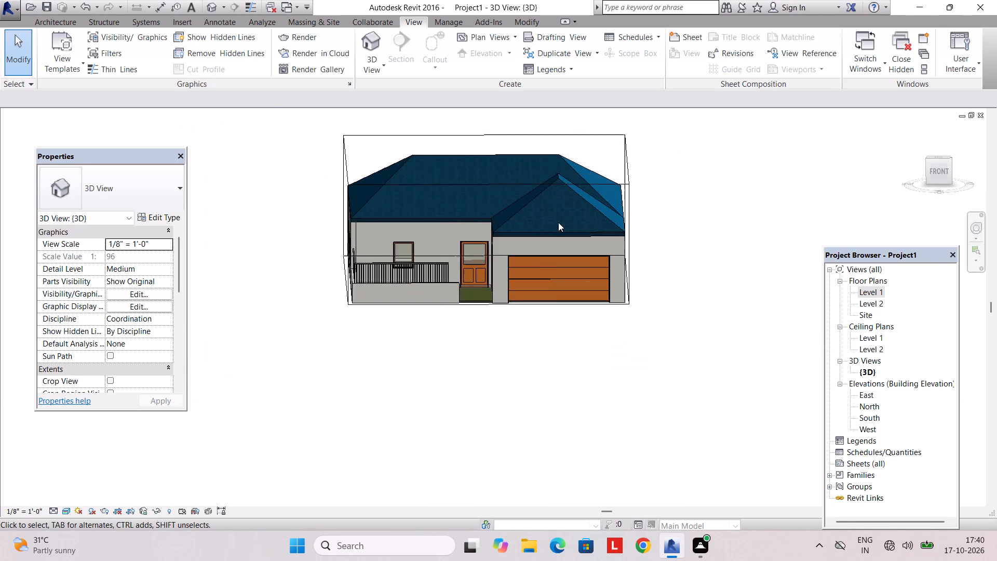
{"action": "scroll", "coordinate": [558, 222], "scroll_direction": "up", "scroll_amount": 2}
{"action": "middle_click_drag", "start_coordinate": [558, 224], "coordinate": [559, 210]}
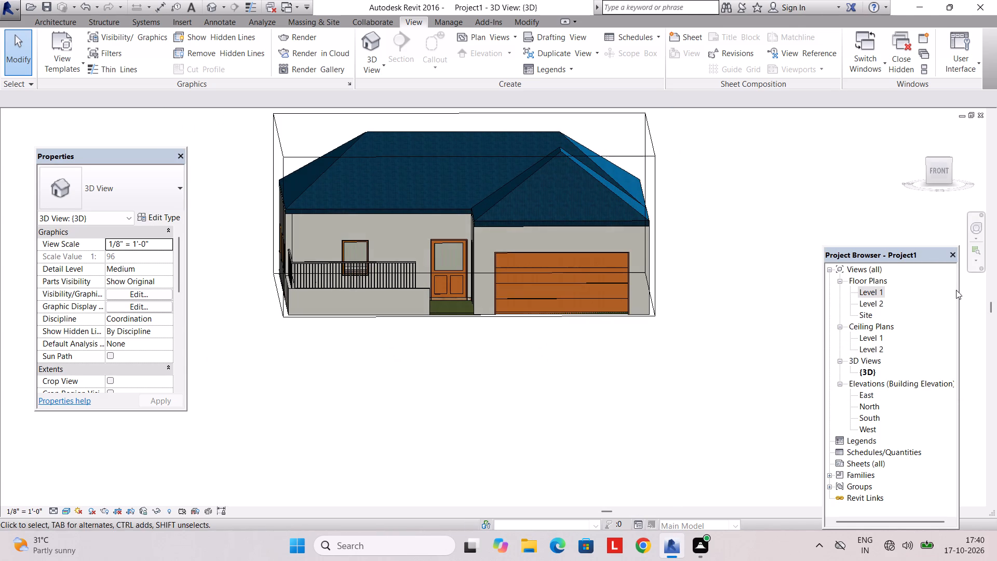
On the Level 1 floor plan, create a toposurface from points around the house at absolute elevation 0' 0".
{"action": "double_click", "coordinate": [880, 290]}
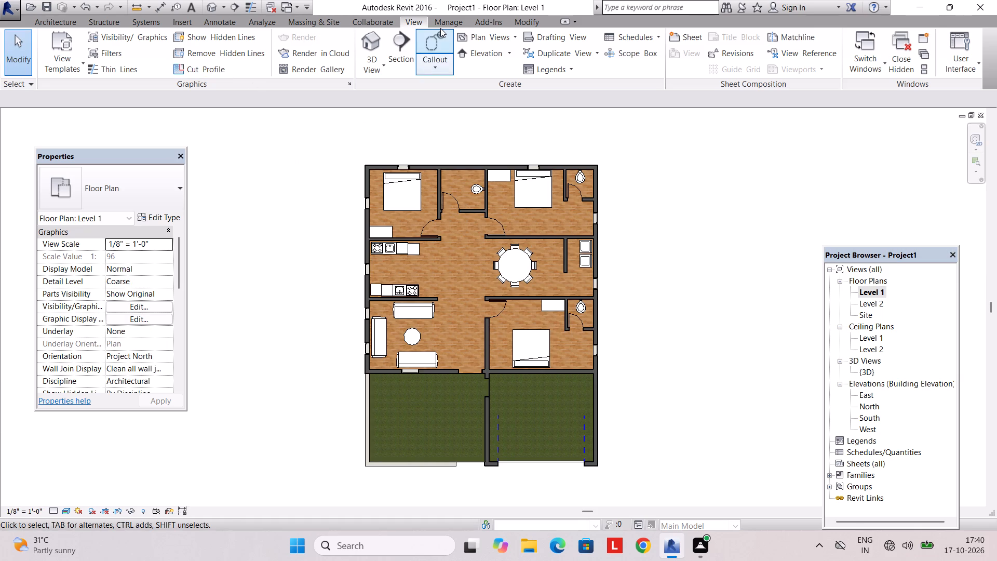
{"action": "triple_click", "coordinate": [316, 14]}
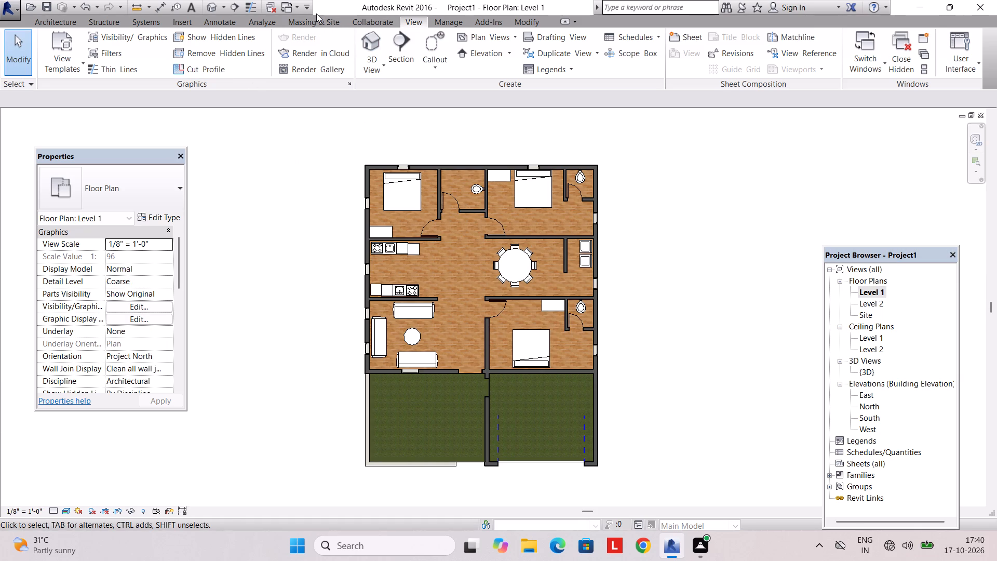
{"action": "left_click", "coordinate": [318, 18]}
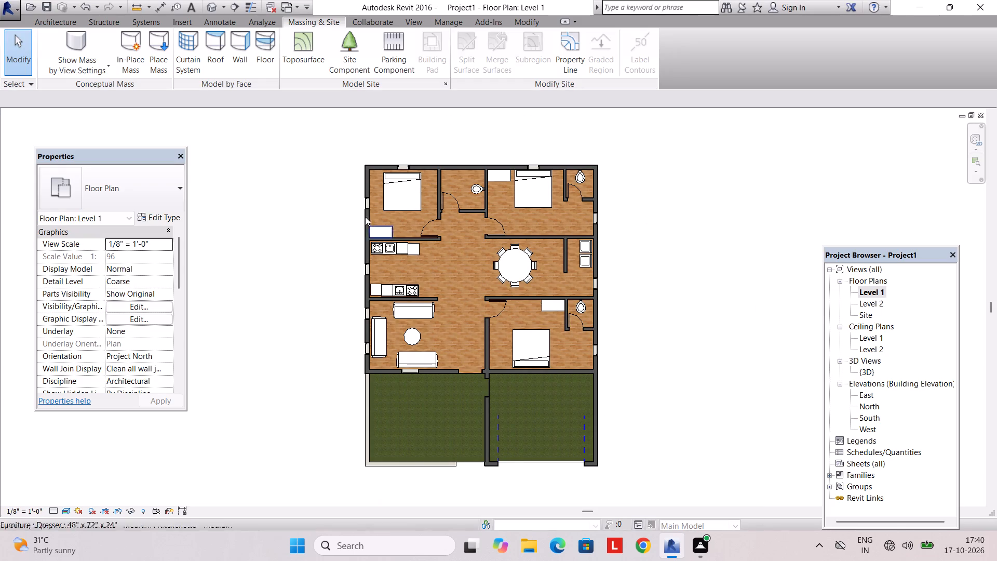
{"action": "left_click", "coordinate": [300, 56]}
{"action": "scroll", "coordinate": [304, 151], "scroll_direction": "down", "scroll_amount": 2}
{"action": "middle_click_drag", "start_coordinate": [304, 152], "coordinate": [303, 195]}
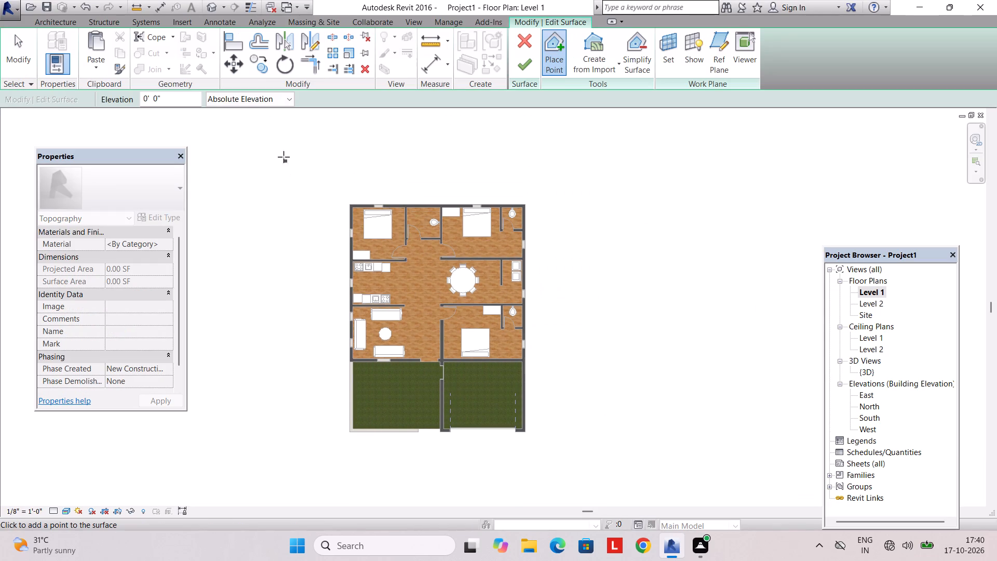
{"action": "left_click_drag", "start_coordinate": [282, 152], "coordinate": [294, 153]}
{"action": "left_click", "coordinate": [579, 140]}
{"action": "left_click_drag", "start_coordinate": [679, 328], "coordinate": [690, 352]}
{"action": "left_click_drag", "start_coordinate": [698, 451], "coordinate": [698, 460]}
{"action": "middle_click_drag", "start_coordinate": [686, 450], "coordinate": [715, 389]}
{"action": "left_click", "coordinate": [665, 475]}
{"action": "left_click_drag", "start_coordinate": [466, 503], "coordinate": [426, 499]}
{"action": "left_click_drag", "start_coordinate": [291, 440], "coordinate": [282, 397]}
{"action": "left_click_drag", "start_coordinate": [287, 237], "coordinate": [286, 205]}
{"action": "left_click", "coordinate": [287, 148]}
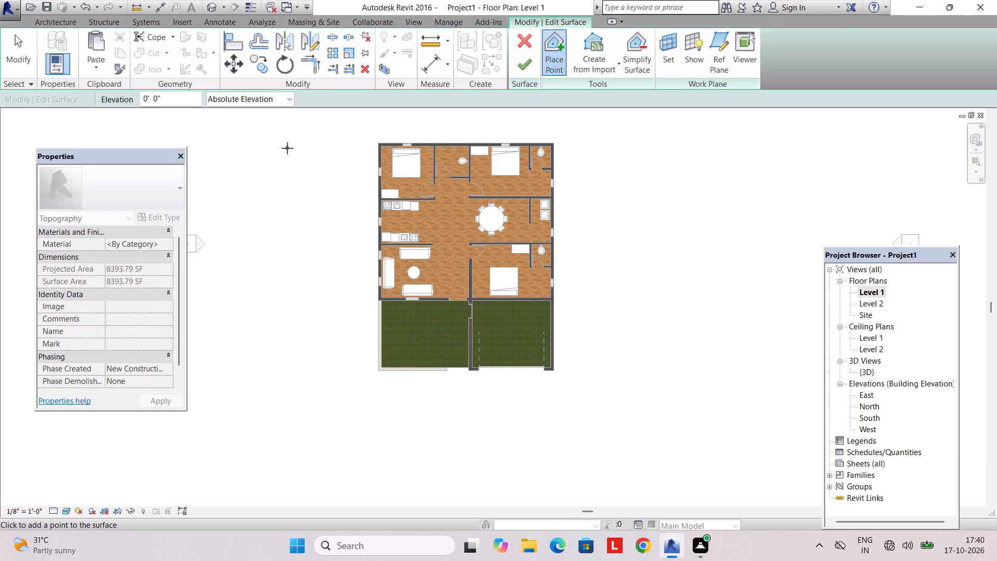
{"action": "left_click", "coordinate": [528, 70]}
{"action": "key", "text": "Escape"}
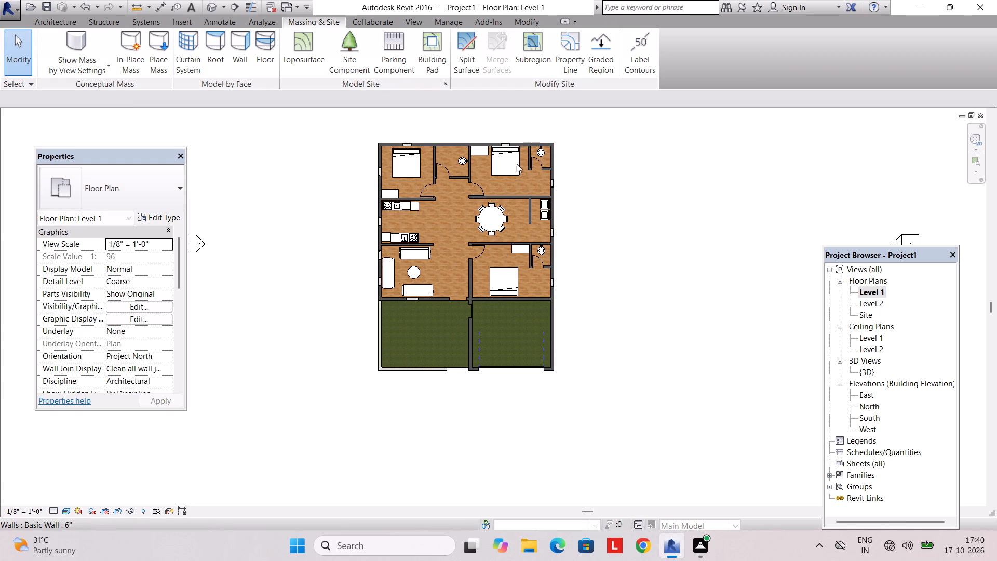
Start a site component with the RPC Tree - Deciduous Red Ash - 25' type and set its height to 3'.
{"action": "left_click", "coordinate": [363, 43]}
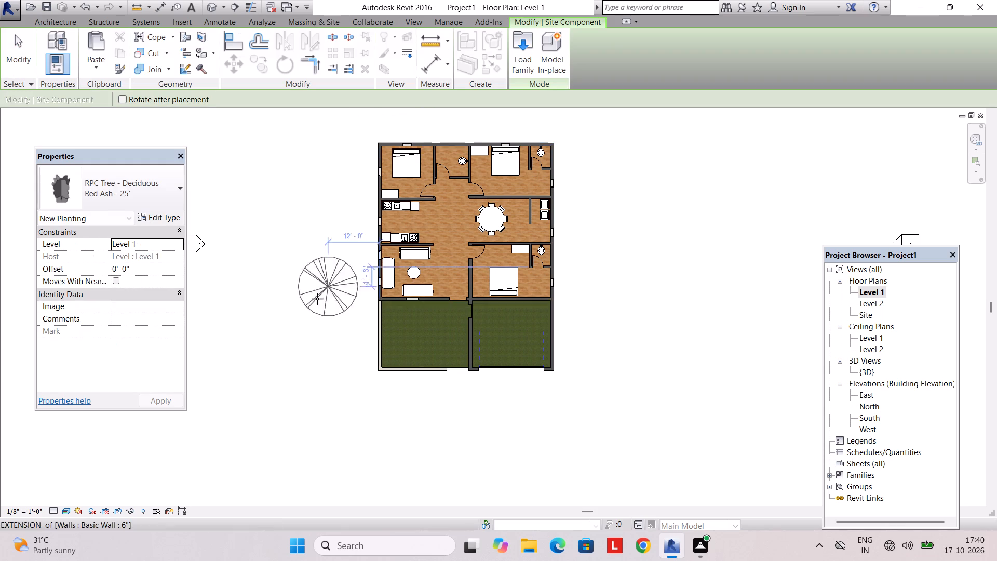
{"action": "scroll", "coordinate": [356, 327], "scroll_direction": "up", "scroll_amount": 5}
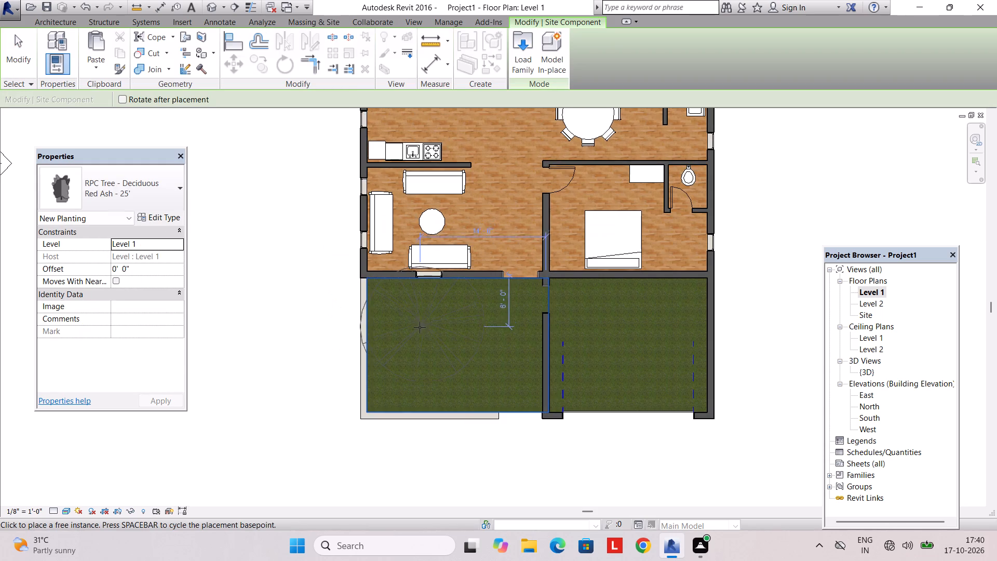
{"action": "scroll", "coordinate": [417, 330], "scroll_direction": "up", "scroll_amount": 2}
{"action": "left_click", "coordinate": [154, 223]}
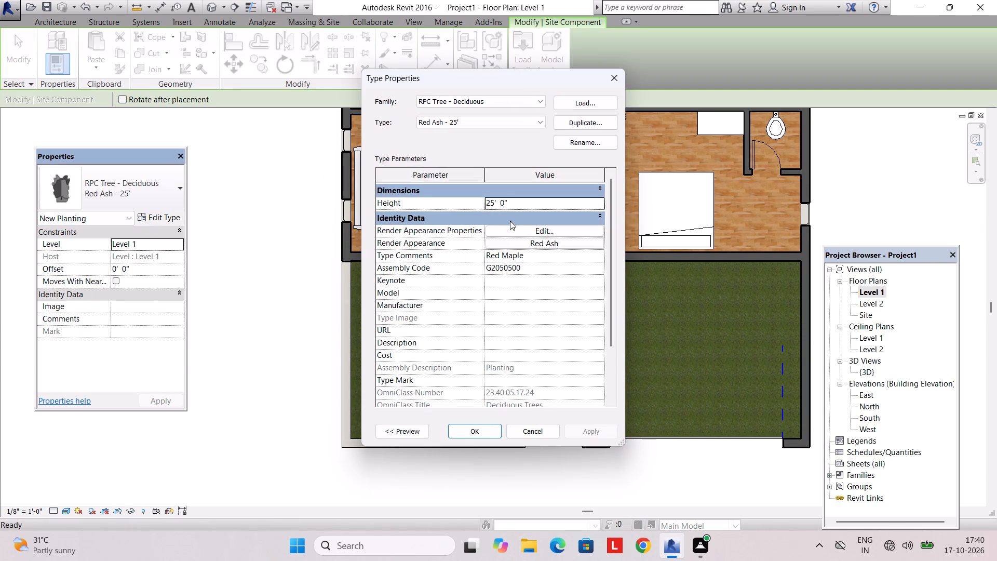
{"action": "left_click", "coordinate": [512, 204]}
{"action": "left_click_drag", "start_coordinate": [512, 204], "coordinate": [407, 204]}
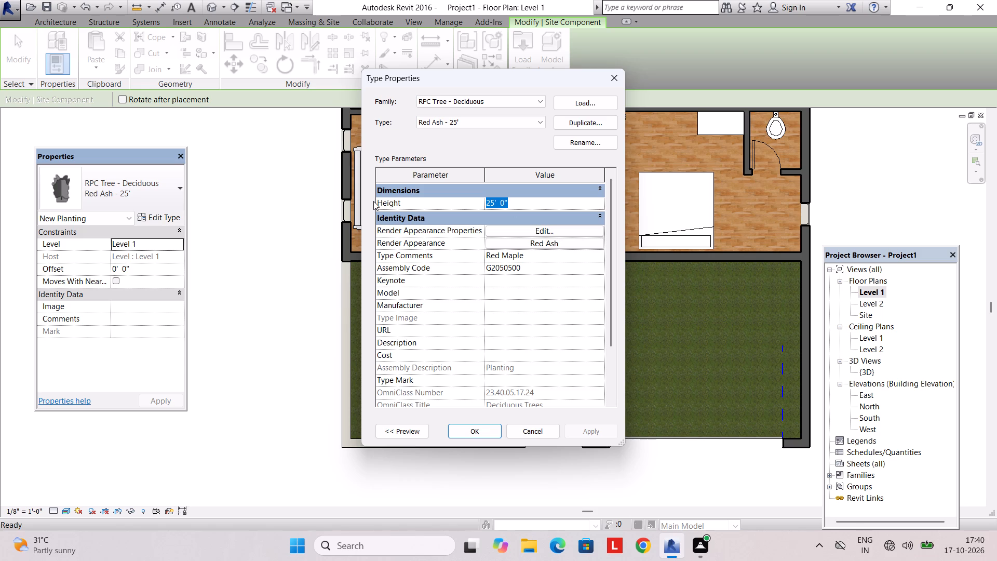
{"action": "type", "text": "3'"}
{"action": "key", "text": "Return"}
{"action": "key", "text": "Return"}
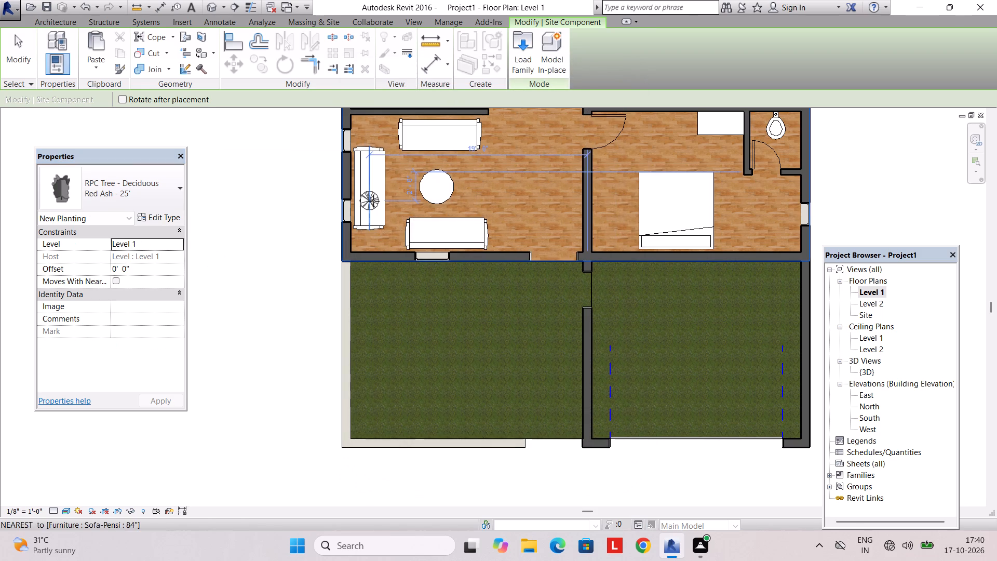
Place five Red Ash trees in a column along the west edge of the front lawn.
{"action": "scroll", "coordinate": [371, 303], "scroll_direction": "up", "scroll_amount": 2}
{"action": "left_click", "coordinate": [365, 280]}
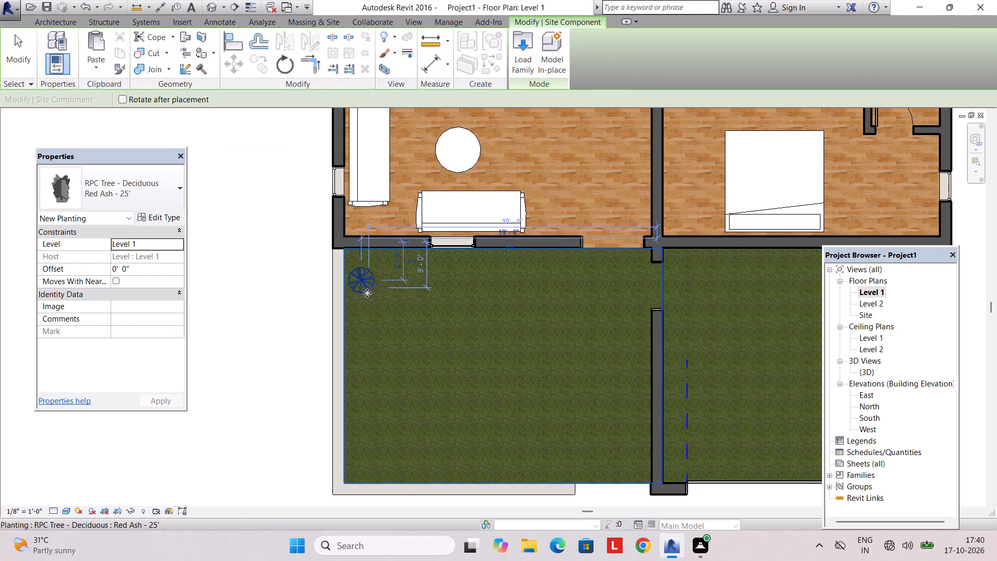
{"action": "left_click", "coordinate": [366, 325]}
{"action": "left_click", "coordinate": [366, 366]}
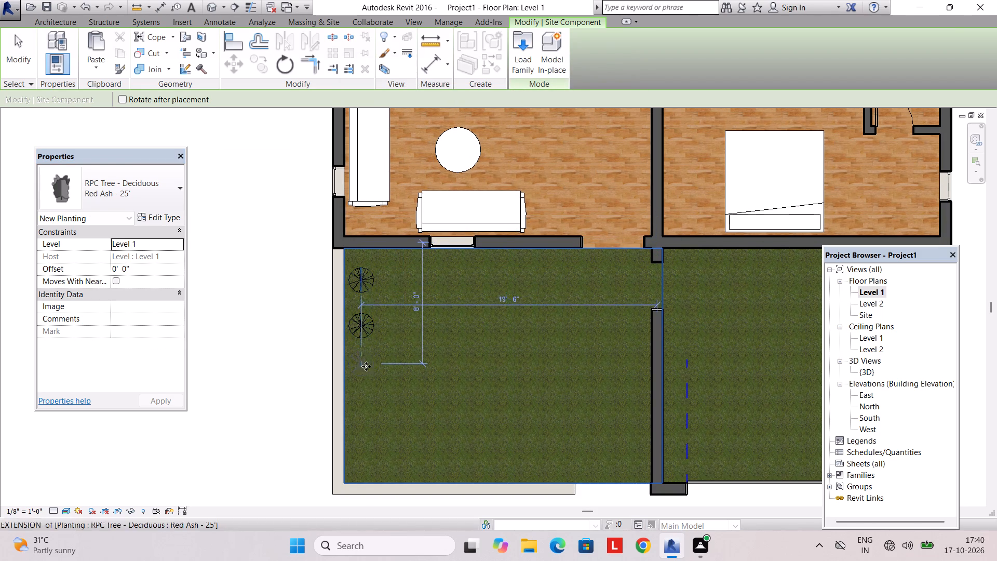
{"action": "left_click", "coordinate": [362, 406]}
{"action": "left_click", "coordinate": [364, 459]}
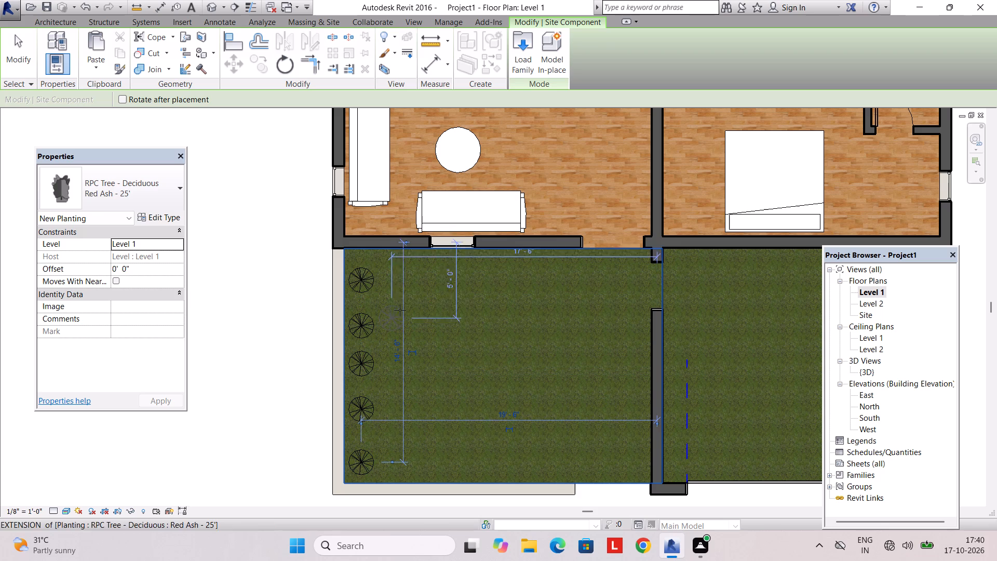
Place four more Red Ash trees eastward from the corner tree, in a row along the living room's front wall.
{"action": "left_click", "coordinate": [394, 275]}
{"action": "left_click", "coordinate": [423, 275]}
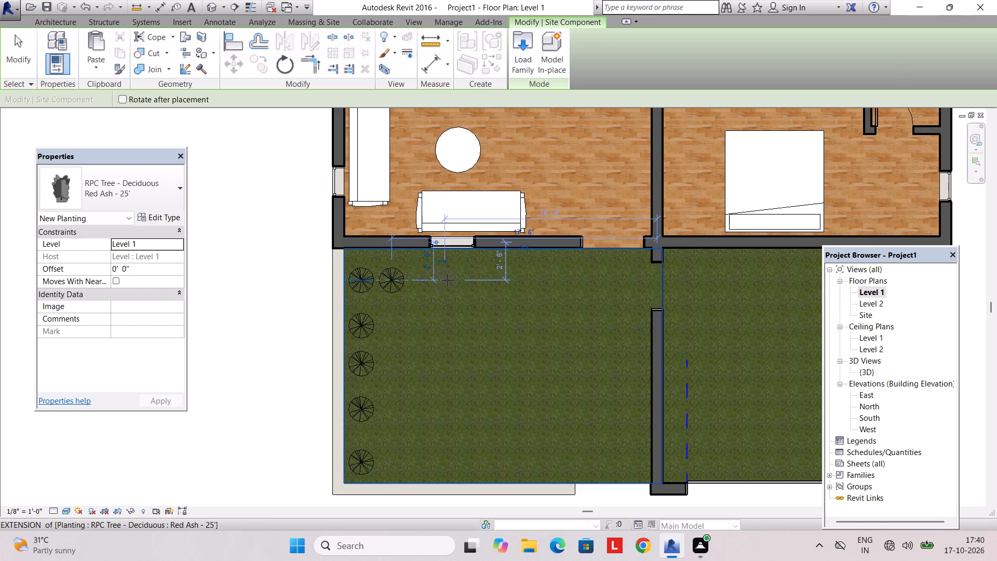
{"action": "left_click", "coordinate": [450, 276]}
{"action": "left_click", "coordinate": [427, 276]}
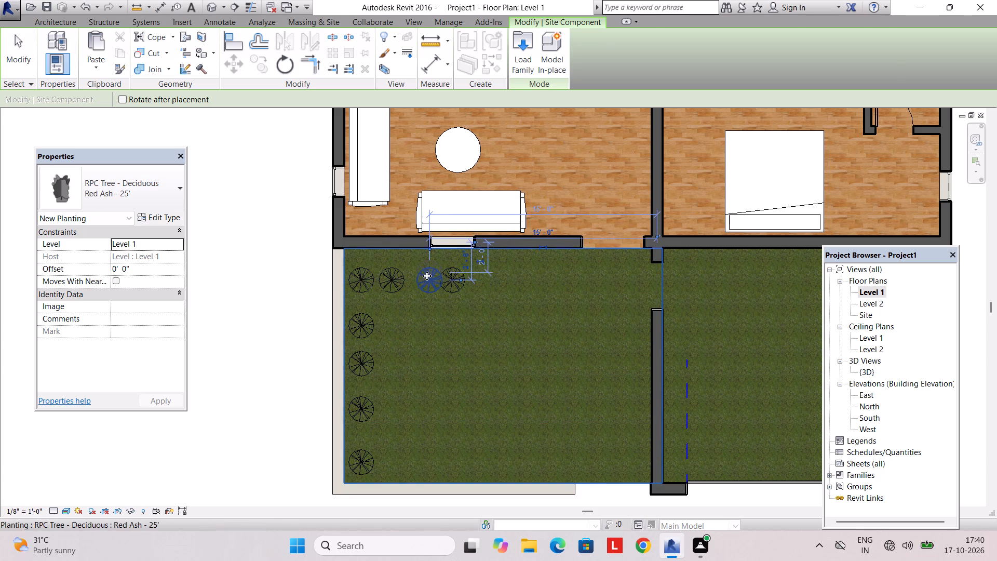
{"action": "scroll", "coordinate": [486, 280], "scroll_direction": "up", "scroll_amount": 3}
{"action": "left_click", "coordinate": [493, 275]}
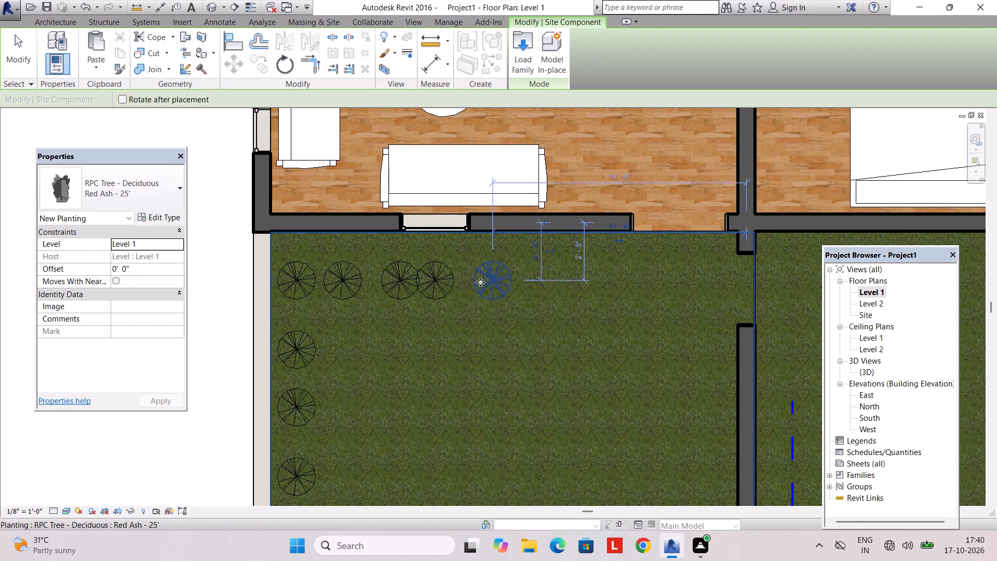
{"action": "key", "text": "Escape"}
{"action": "key", "text": "Escape"}
Nudge the third tree of the row west, away from the fourth, and slightly toward the wall.
{"action": "left_click", "coordinate": [406, 298]}
{"action": "key", "text": "Left"}
{"action": "key", "text": "Left"}
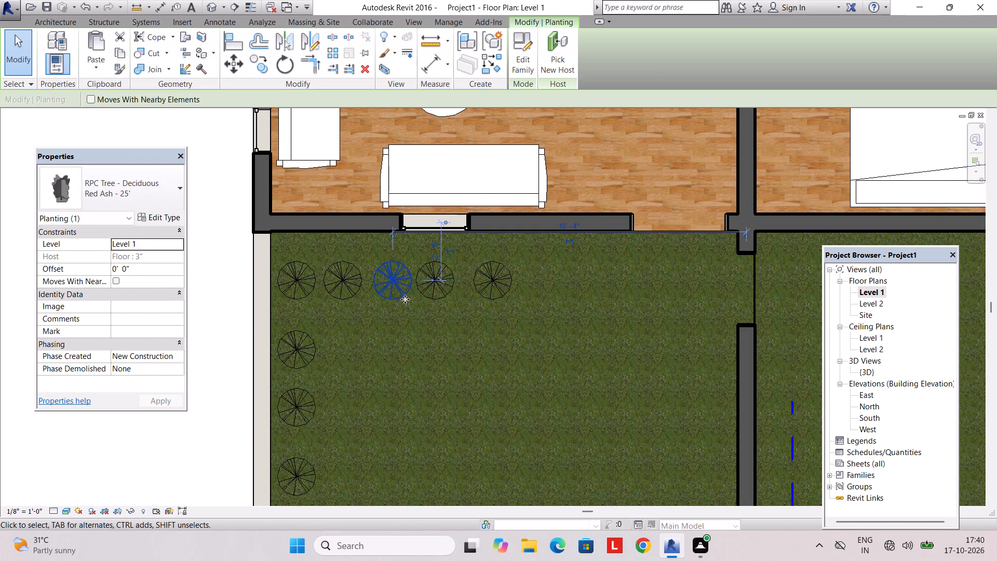
{"action": "key", "text": "Left"}
{"action": "key", "text": "Up"}
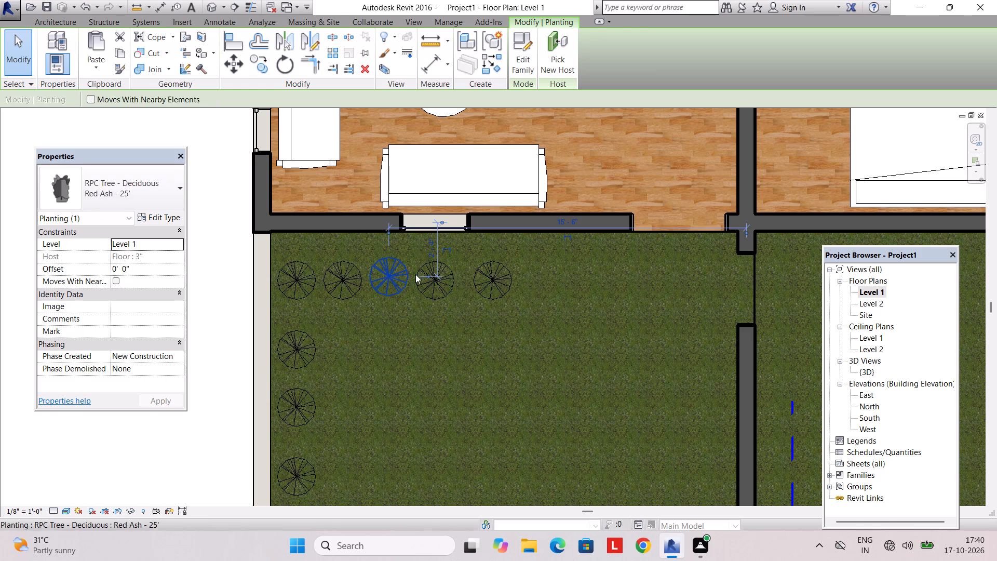
{"action": "key", "text": "Escape"}
Switch to the 3D view and examine the front lawn's trees and the new ground surface around the house.
{"action": "left_click", "coordinate": [416, 22]}
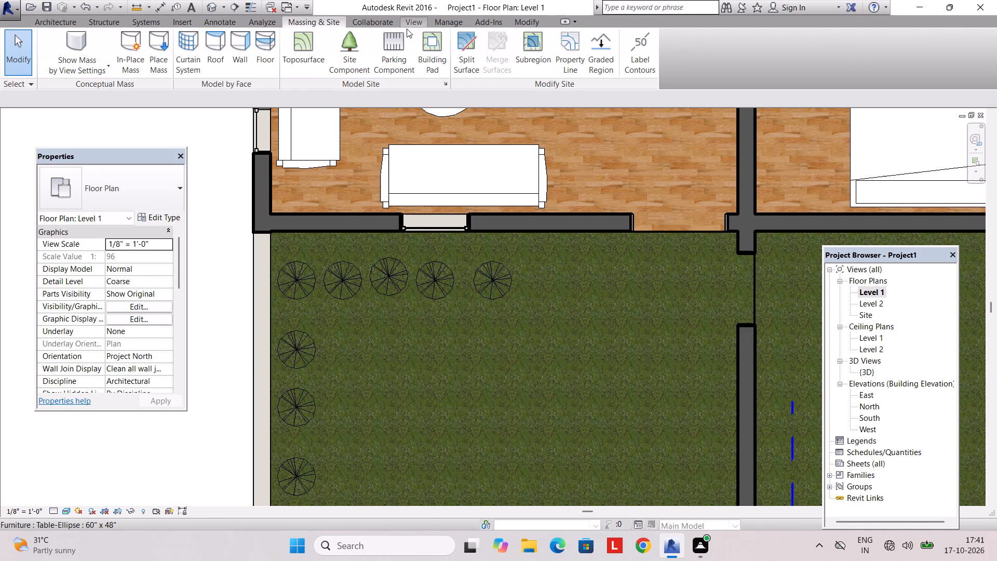
{"action": "left_click", "coordinate": [379, 37]}
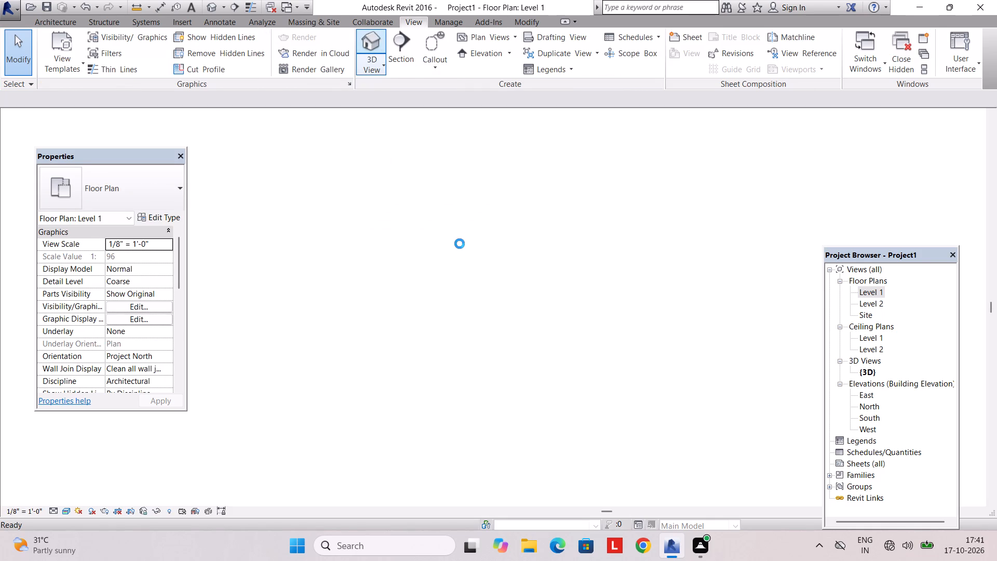
{"action": "middle_click_drag", "start_coordinate": [458, 312], "coordinate": [428, 365]}
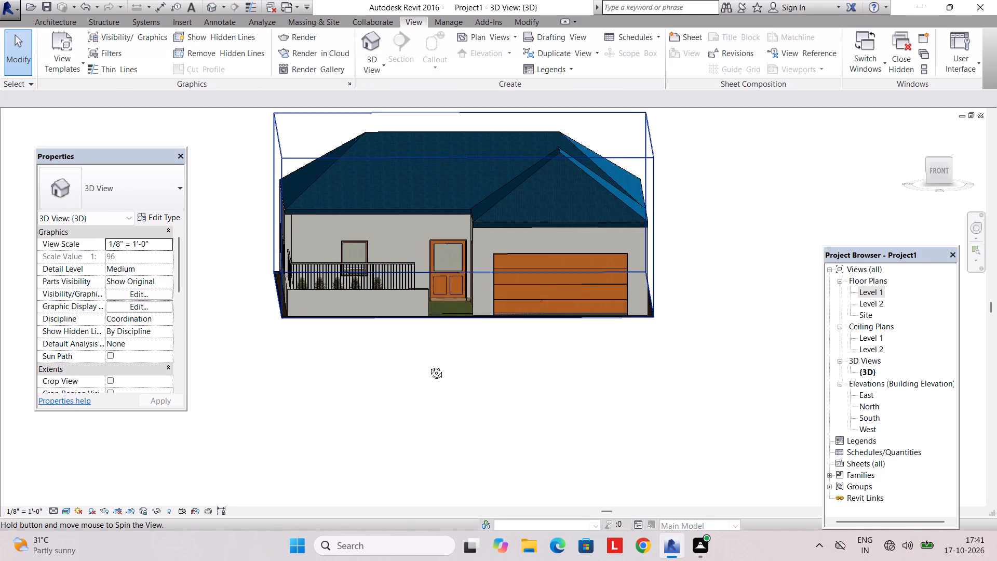
{"action": "middle_click_drag", "start_coordinate": [428, 365], "coordinate": [415, 403]}
{"action": "middle_click_drag", "start_coordinate": [378, 382], "coordinate": [403, 375], "text": "shift"}
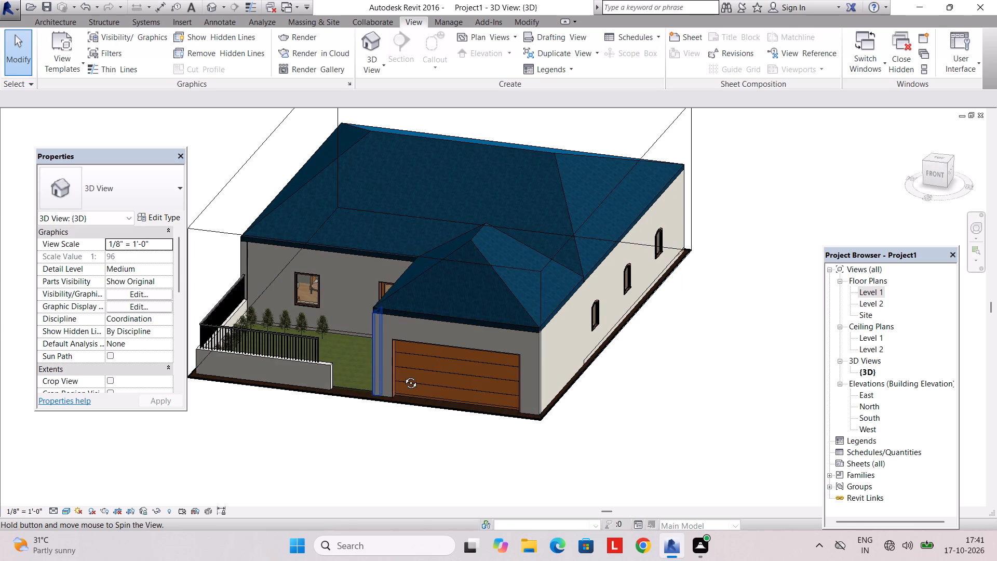
{"action": "middle_click_drag", "start_coordinate": [403, 375], "coordinate": [414, 371], "text": "shift"}
{"action": "scroll", "coordinate": [442, 346], "scroll_direction": "down", "scroll_amount": 4}
{"action": "scroll", "coordinate": [492, 327], "scroll_direction": "down", "scroll_amount": 4}
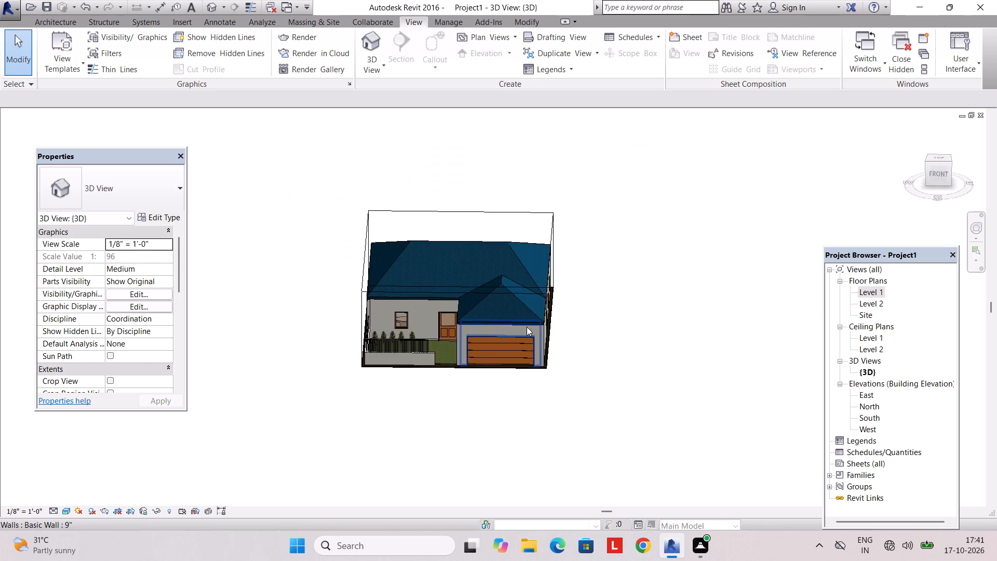
{"action": "scroll", "coordinate": [658, 240], "scroll_direction": "down", "scroll_amount": 2}
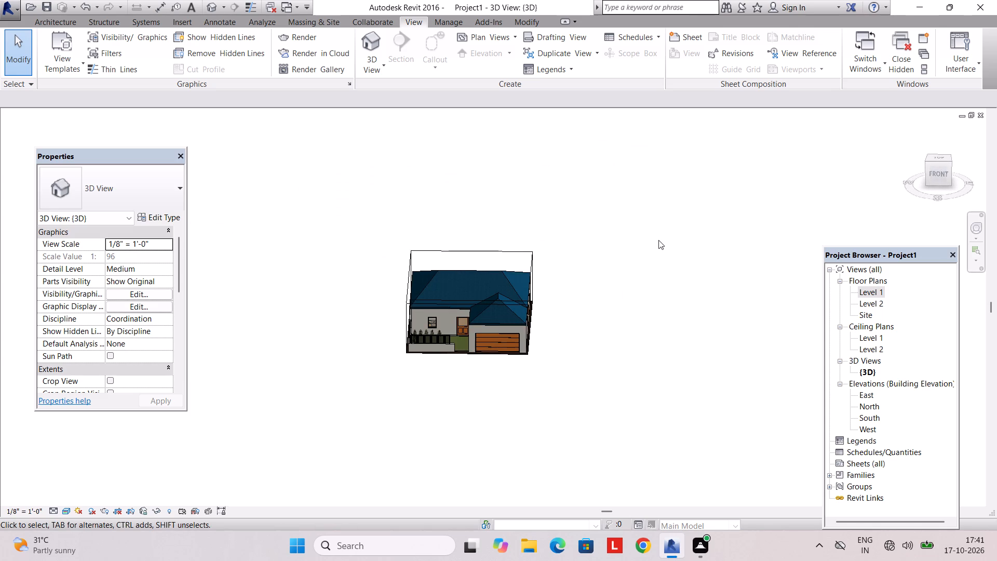
{"action": "double_click", "coordinate": [644, 241]}
{"action": "scroll", "coordinate": [608, 261], "scroll_direction": "up", "scroll_amount": 4}
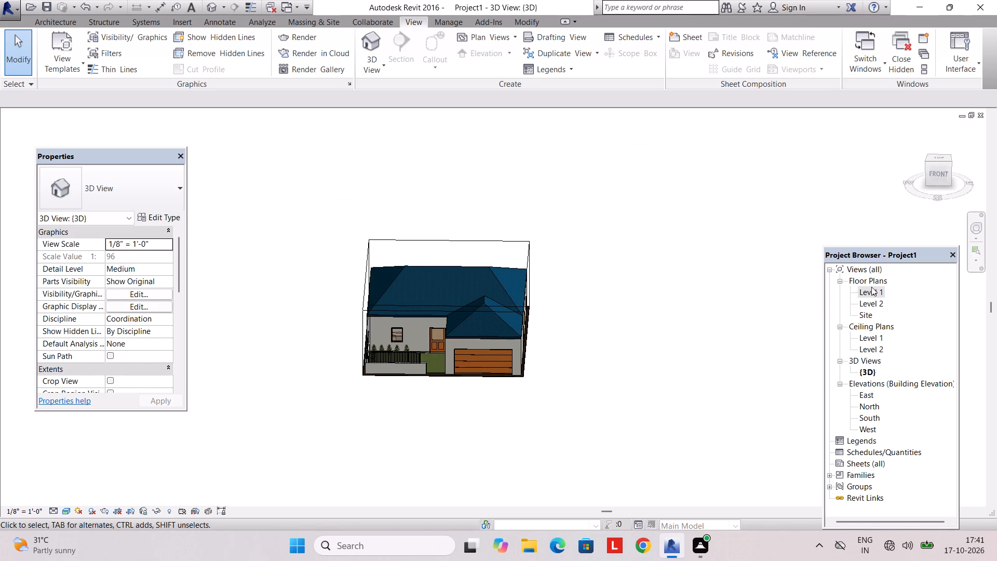
Revisit the Level 1 plan, return to the default 3D view and inspect the house from the front.
{"action": "double_click", "coordinate": [876, 287]}
{"action": "scroll", "coordinate": [603, 275], "scroll_direction": "down", "scroll_amount": 7}
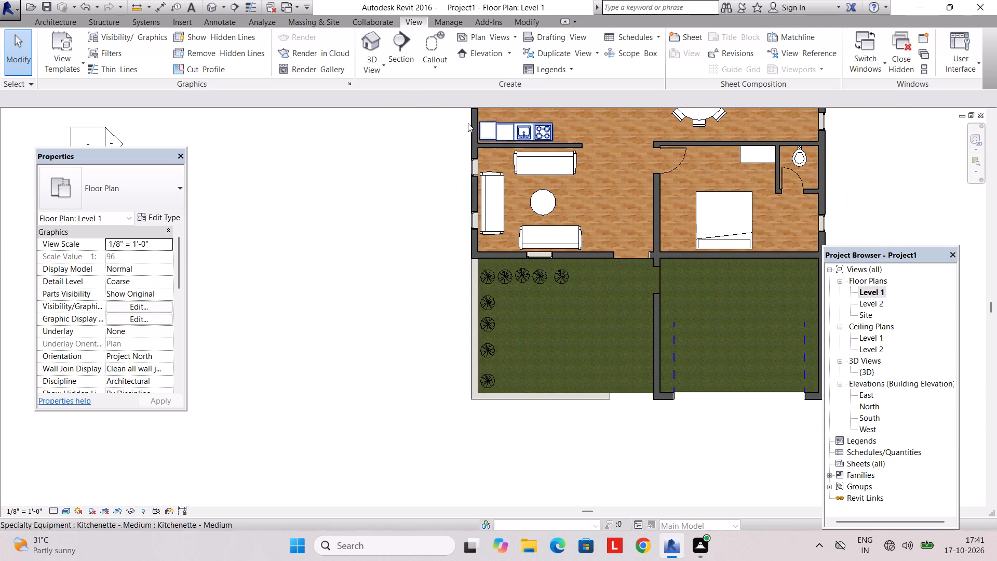
{"action": "left_click", "coordinate": [368, 66]}
{"action": "left_click", "coordinate": [380, 86]}
{"action": "middle_click_drag", "start_coordinate": [505, 274], "coordinate": [606, 325], "text": "shift"}
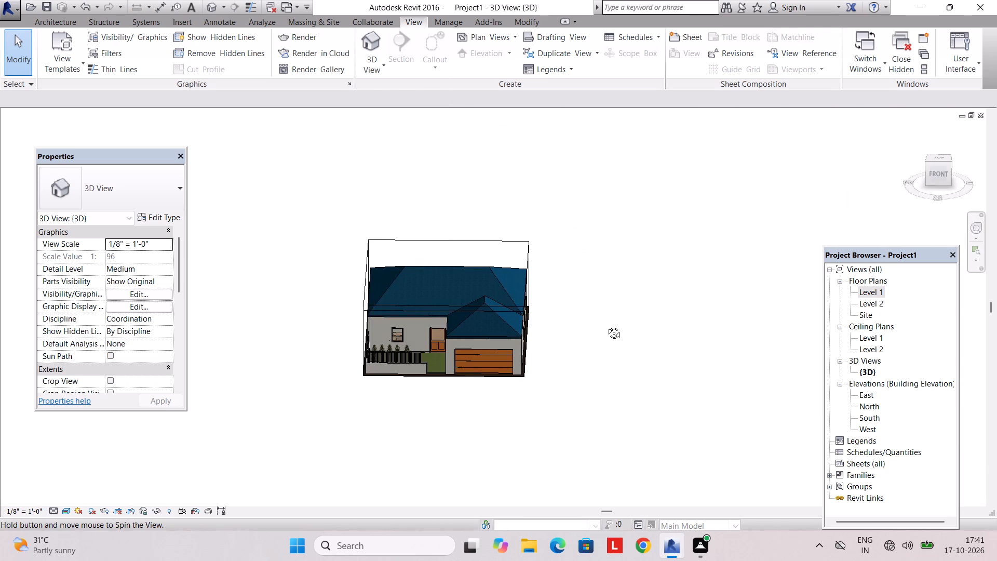
{"action": "middle_click_drag", "start_coordinate": [606, 325], "coordinate": [507, 241], "text": "shift"}
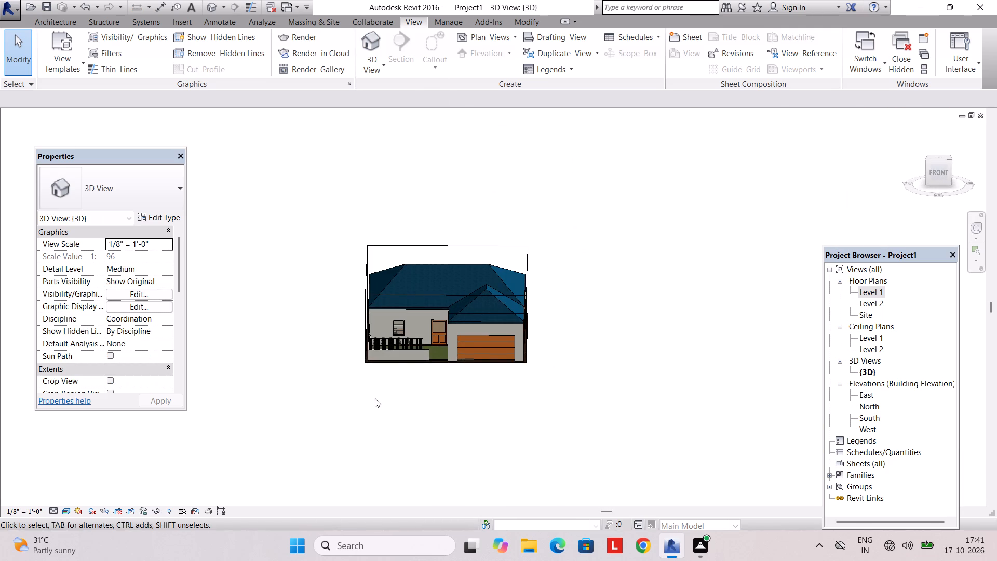
{"action": "scroll", "coordinate": [420, 353], "scroll_direction": "down", "scroll_amount": 10}
{"action": "scroll", "coordinate": [446, 353], "scroll_direction": "up", "scroll_amount": 6}
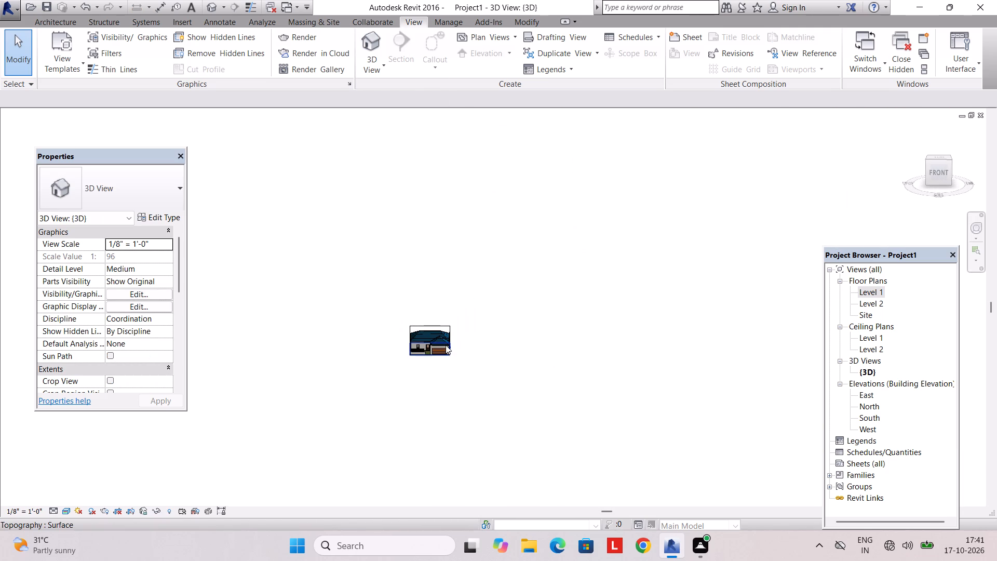
{"action": "scroll", "coordinate": [446, 345], "scroll_direction": "up", "scroll_amount": 6}
{"action": "middle_click_drag", "start_coordinate": [510, 345], "coordinate": [517, 369]}
{"action": "middle_click_drag", "start_coordinate": [516, 359], "coordinate": [512, 379], "text": "shift"}
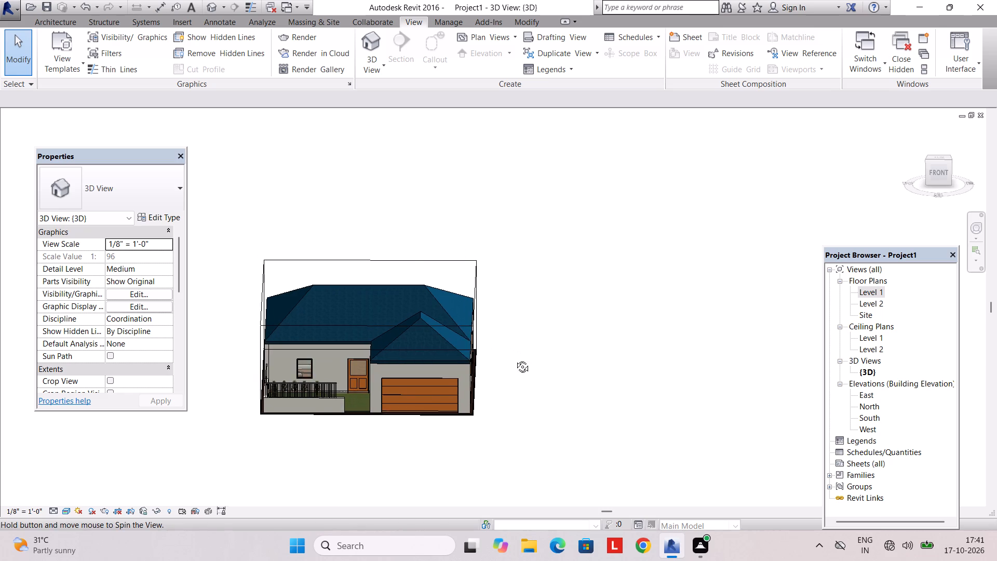
{"action": "scroll", "coordinate": [540, 254], "scroll_direction": "up", "scroll_amount": 1}
{"action": "middle_click_drag", "start_coordinate": [642, 337], "coordinate": [747, 315]}
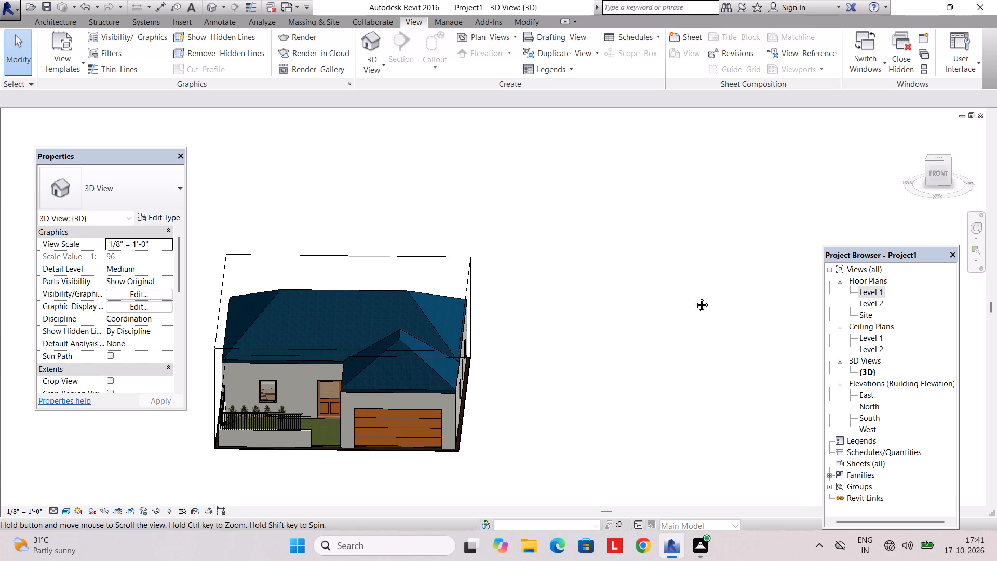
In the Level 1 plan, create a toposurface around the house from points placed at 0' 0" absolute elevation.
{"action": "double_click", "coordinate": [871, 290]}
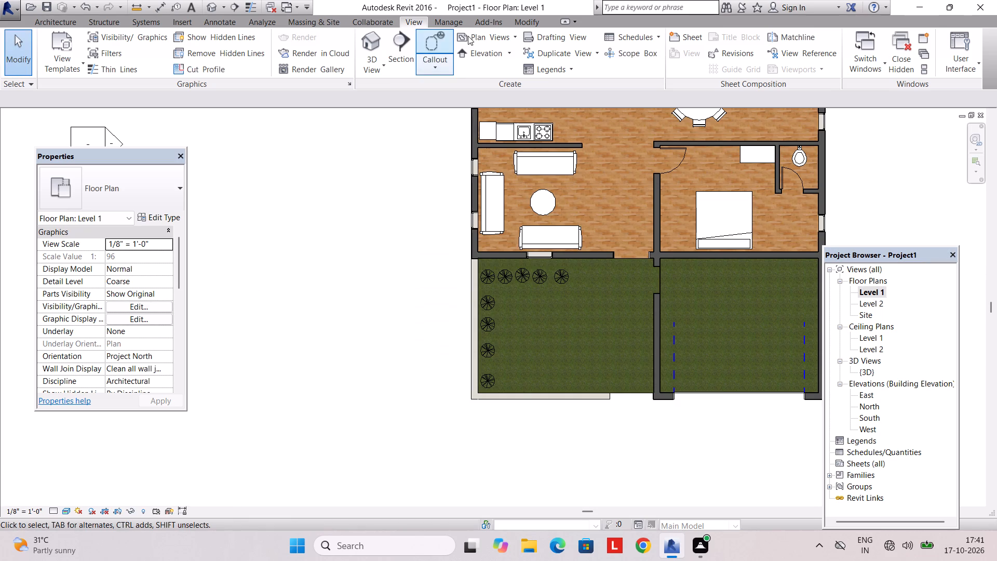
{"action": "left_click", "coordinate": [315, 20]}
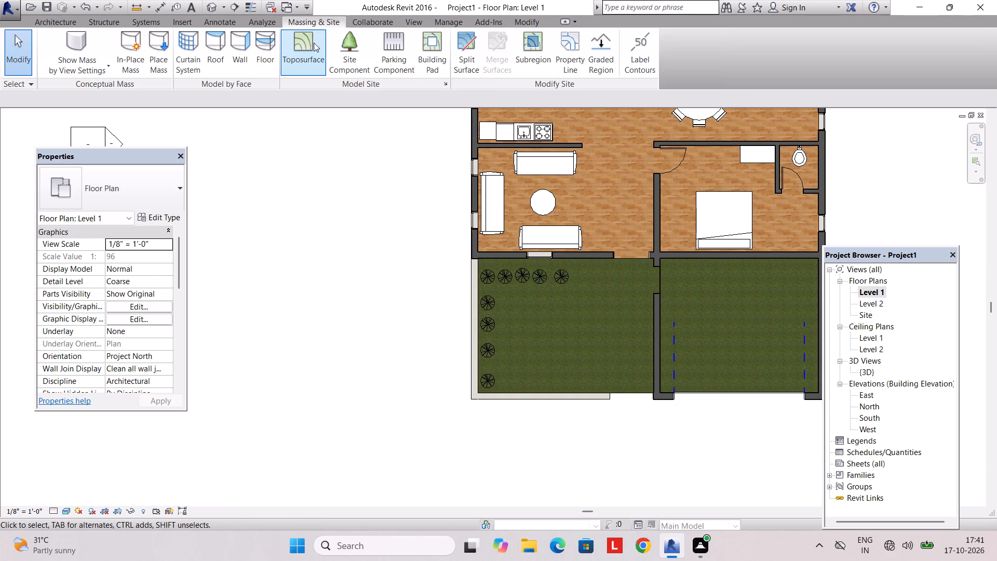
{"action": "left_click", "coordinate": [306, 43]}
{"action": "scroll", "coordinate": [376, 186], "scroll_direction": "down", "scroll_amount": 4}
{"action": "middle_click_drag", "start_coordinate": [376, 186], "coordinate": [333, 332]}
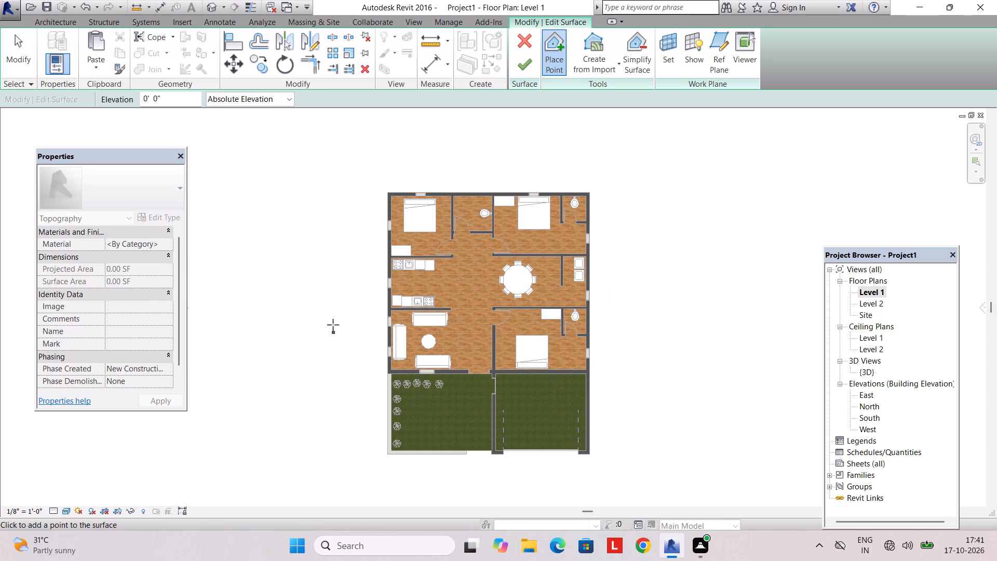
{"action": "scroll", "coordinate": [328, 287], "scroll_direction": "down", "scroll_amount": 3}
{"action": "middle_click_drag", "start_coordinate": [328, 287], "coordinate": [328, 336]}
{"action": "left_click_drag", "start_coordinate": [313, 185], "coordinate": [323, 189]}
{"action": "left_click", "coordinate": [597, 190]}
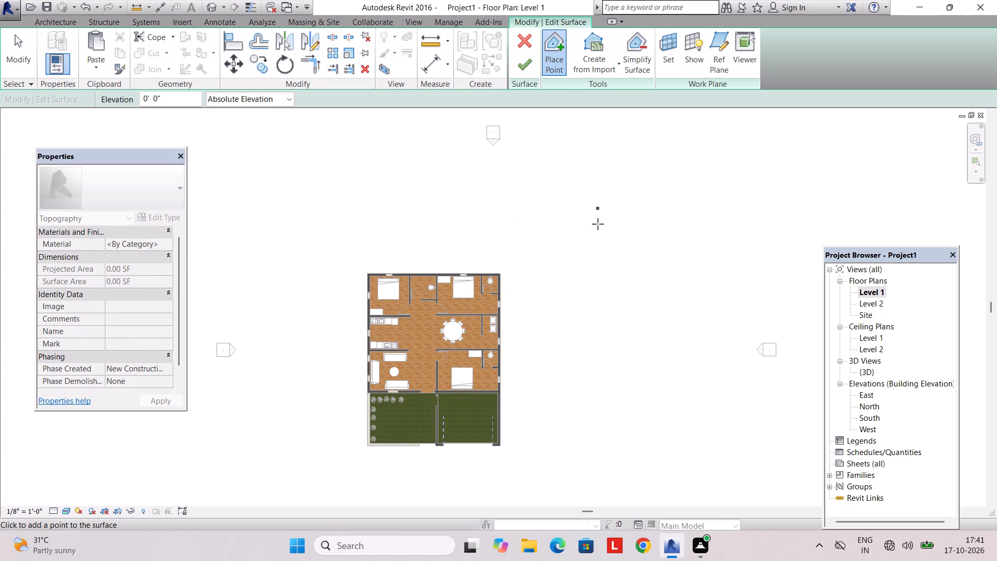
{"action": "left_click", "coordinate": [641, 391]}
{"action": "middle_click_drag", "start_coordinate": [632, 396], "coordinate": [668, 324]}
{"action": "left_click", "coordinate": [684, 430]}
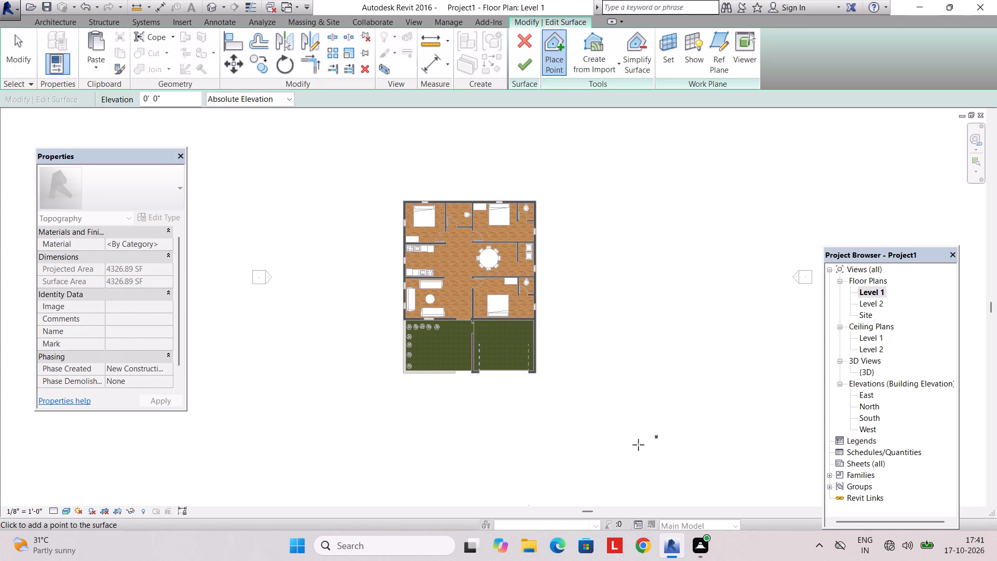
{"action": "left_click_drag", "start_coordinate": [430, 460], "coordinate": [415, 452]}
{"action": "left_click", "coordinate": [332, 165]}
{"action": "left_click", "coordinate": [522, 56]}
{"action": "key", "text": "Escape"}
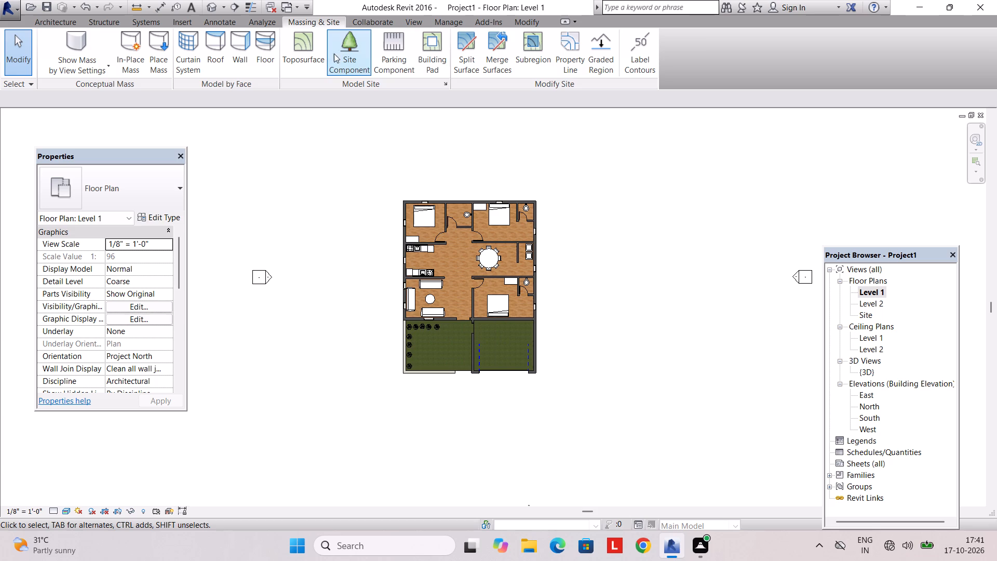
Open the 3D view and examine the ground surface around the house and at the garage's front corner.
{"action": "left_click", "coordinate": [410, 20]}
{"action": "left_click", "coordinate": [349, 44]}
{"action": "left_click", "coordinate": [356, 41]}
{"action": "left_click", "coordinate": [371, 41]}
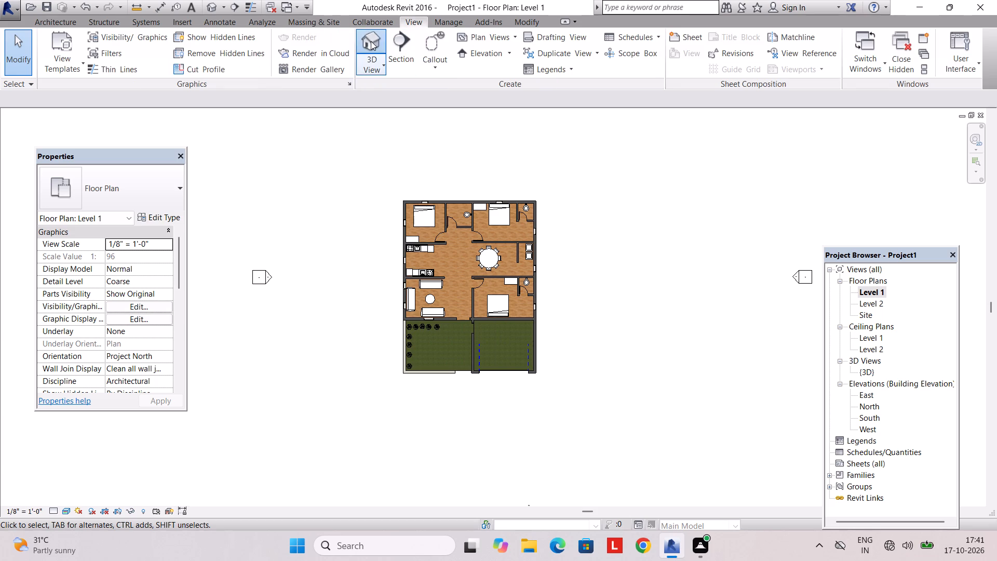
{"action": "middle_click_drag", "start_coordinate": [482, 252], "coordinate": [497, 227]}
{"action": "scroll", "coordinate": [498, 232], "scroll_direction": "down", "scroll_amount": 6}
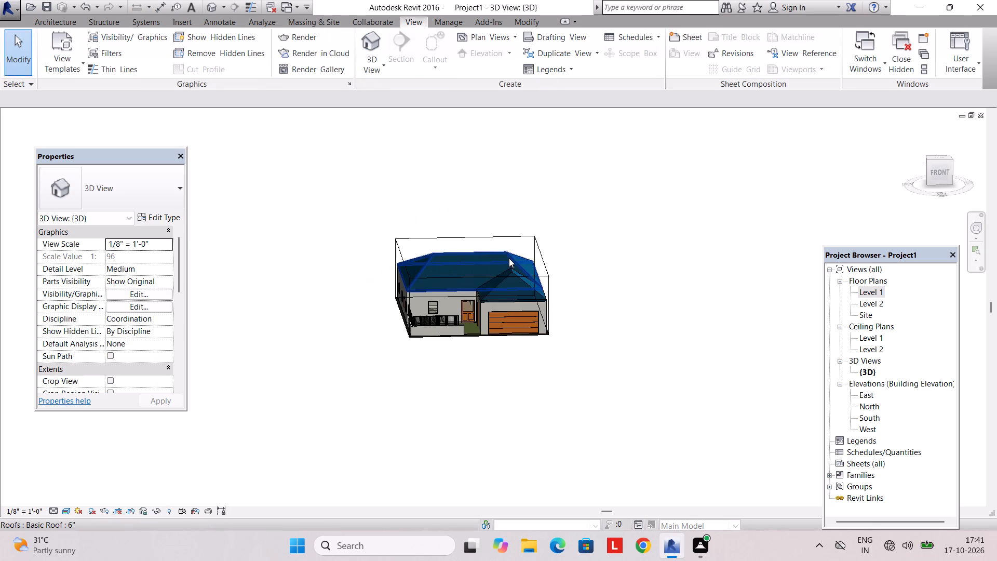
{"action": "scroll", "coordinate": [509, 258], "scroll_direction": "down", "scroll_amount": 3}
{"action": "middle_click_drag", "start_coordinate": [511, 269], "coordinate": [478, 364]}
{"action": "scroll", "coordinate": [513, 313], "scroll_direction": "up", "scroll_amount": 5}
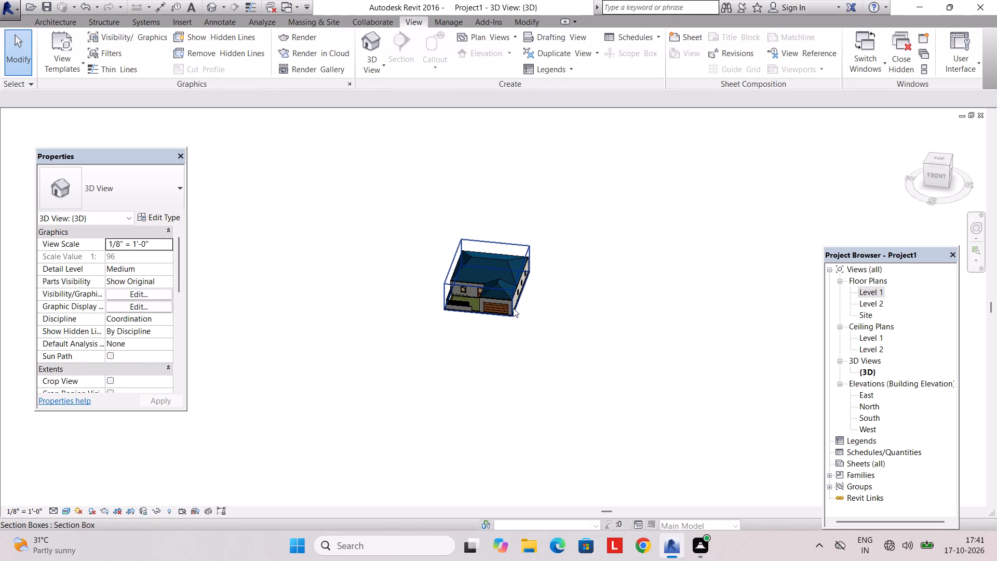
{"action": "scroll", "coordinate": [513, 308], "scroll_direction": "up", "scroll_amount": 12}
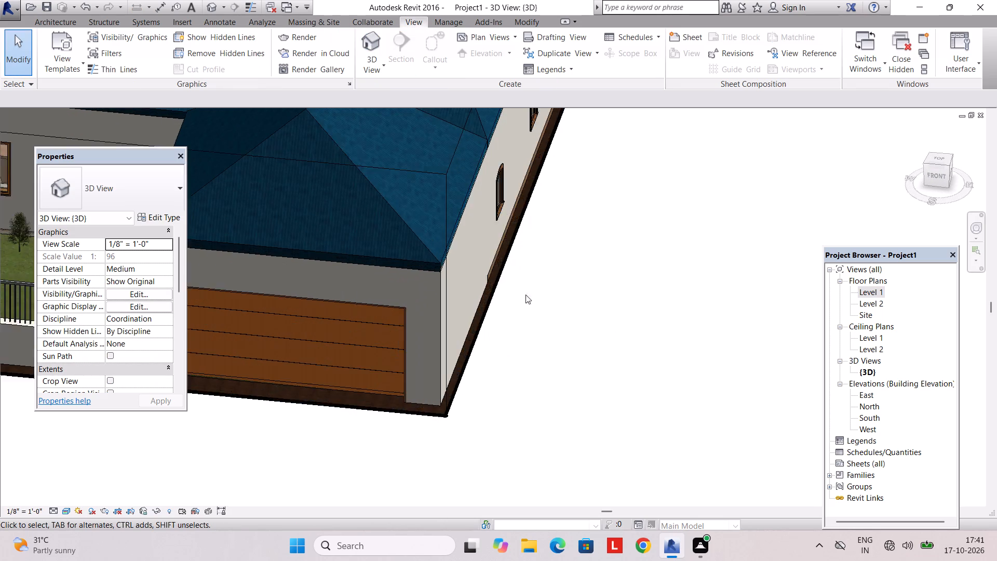
{"action": "scroll", "coordinate": [526, 295], "scroll_direction": "up", "scroll_amount": 3}
{"action": "middle_click_drag", "start_coordinate": [511, 308], "coordinate": [564, 260]}
{"action": "middle_click_drag", "start_coordinate": [506, 366], "coordinate": [532, 362]}
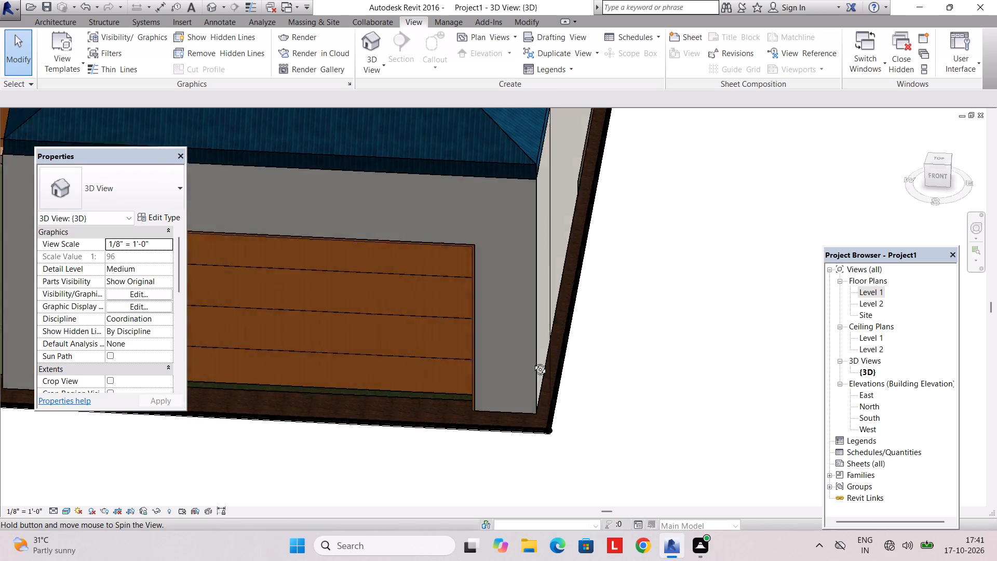
{"action": "middle_click_drag", "start_coordinate": [532, 362], "coordinate": [534, 362]}
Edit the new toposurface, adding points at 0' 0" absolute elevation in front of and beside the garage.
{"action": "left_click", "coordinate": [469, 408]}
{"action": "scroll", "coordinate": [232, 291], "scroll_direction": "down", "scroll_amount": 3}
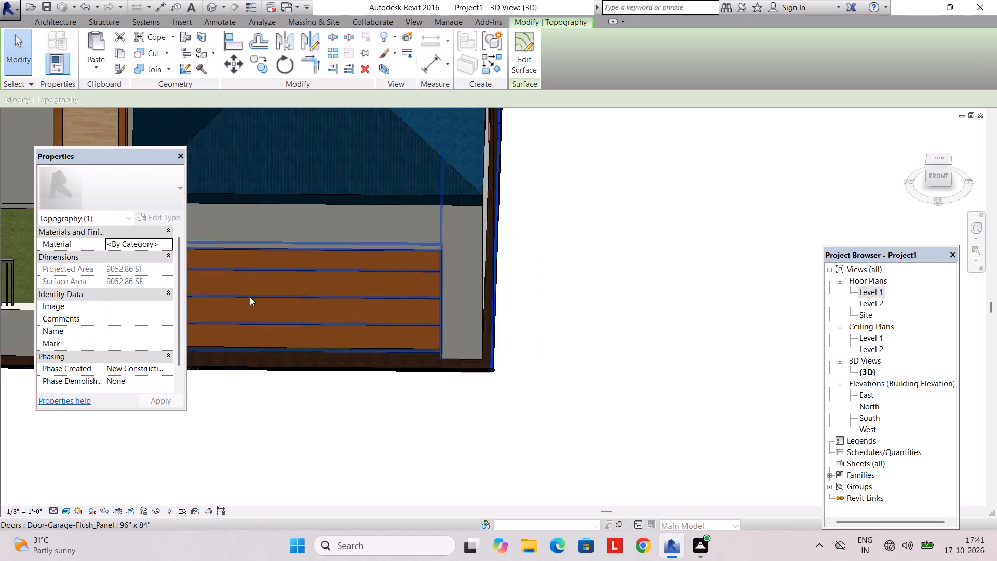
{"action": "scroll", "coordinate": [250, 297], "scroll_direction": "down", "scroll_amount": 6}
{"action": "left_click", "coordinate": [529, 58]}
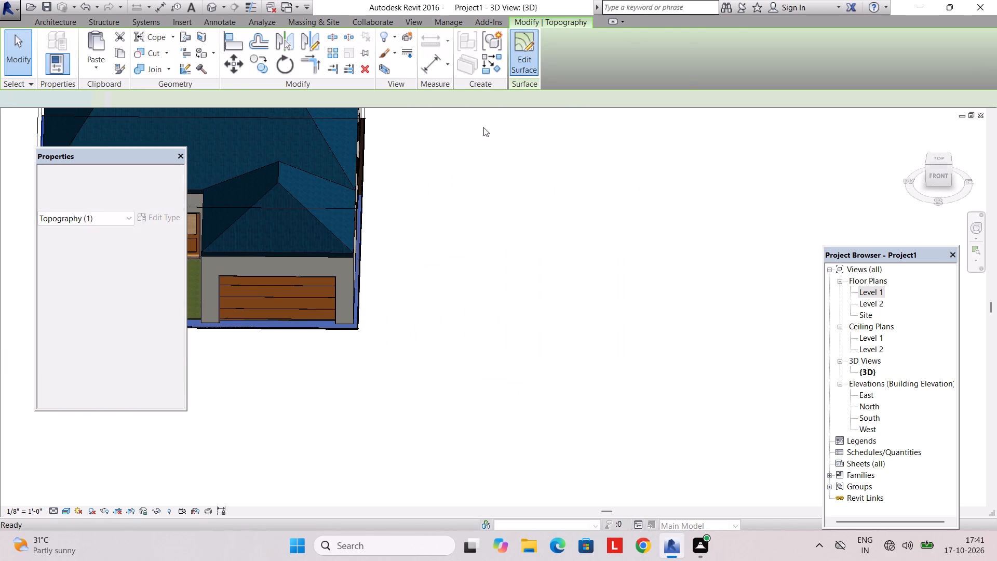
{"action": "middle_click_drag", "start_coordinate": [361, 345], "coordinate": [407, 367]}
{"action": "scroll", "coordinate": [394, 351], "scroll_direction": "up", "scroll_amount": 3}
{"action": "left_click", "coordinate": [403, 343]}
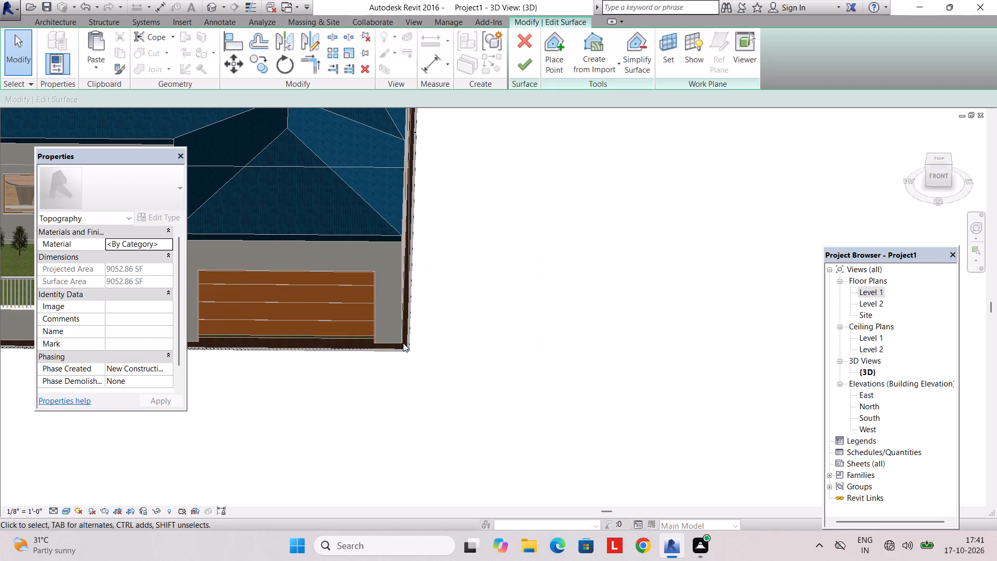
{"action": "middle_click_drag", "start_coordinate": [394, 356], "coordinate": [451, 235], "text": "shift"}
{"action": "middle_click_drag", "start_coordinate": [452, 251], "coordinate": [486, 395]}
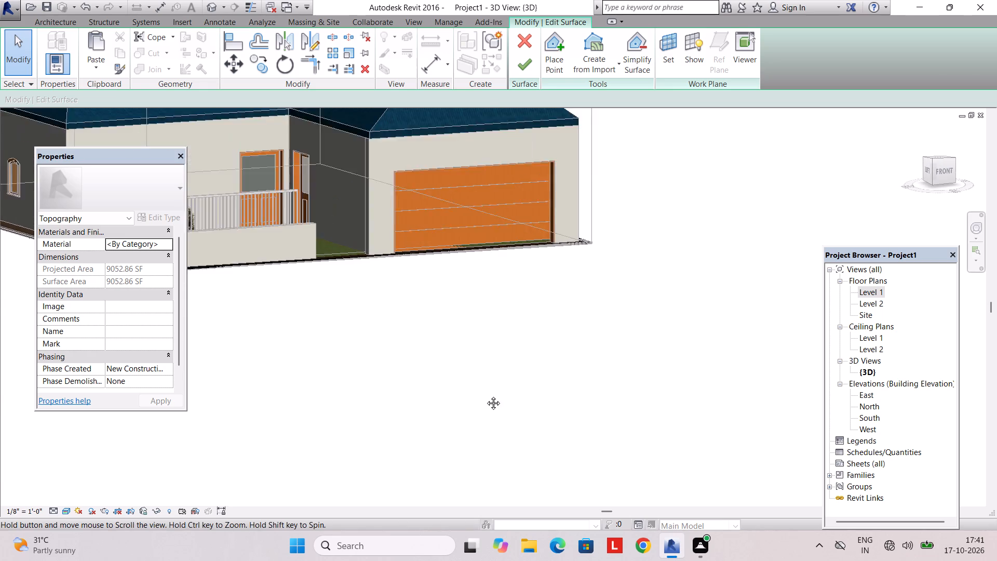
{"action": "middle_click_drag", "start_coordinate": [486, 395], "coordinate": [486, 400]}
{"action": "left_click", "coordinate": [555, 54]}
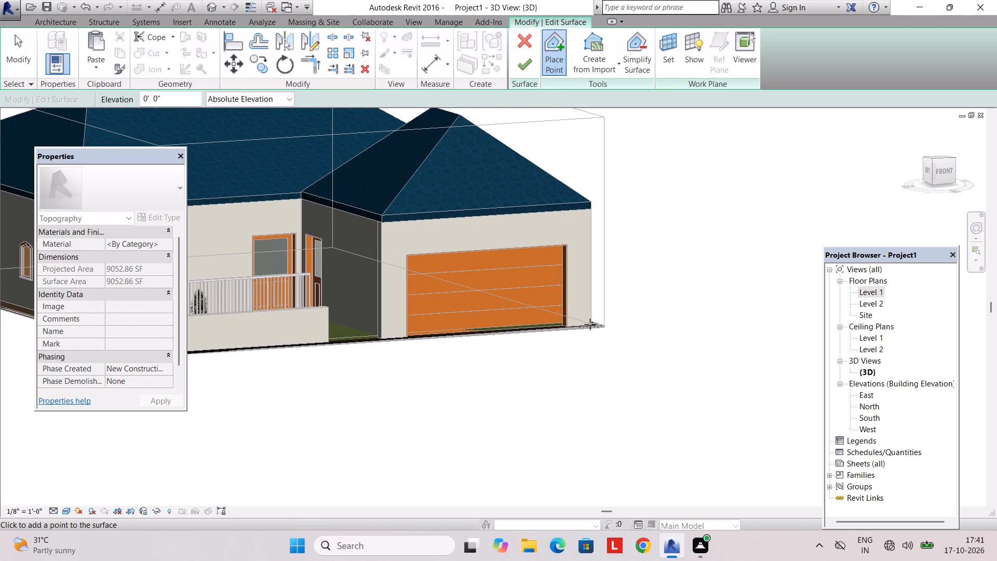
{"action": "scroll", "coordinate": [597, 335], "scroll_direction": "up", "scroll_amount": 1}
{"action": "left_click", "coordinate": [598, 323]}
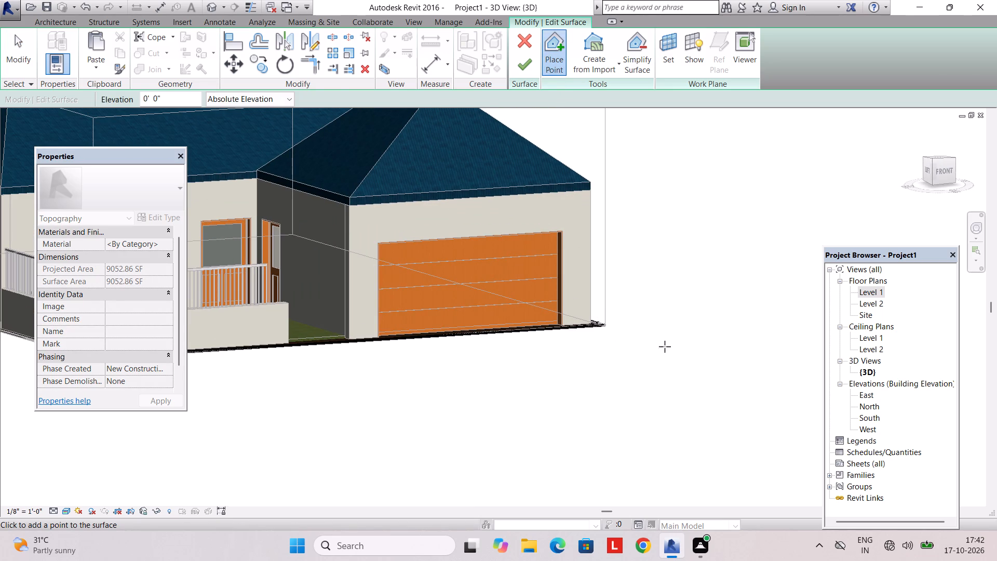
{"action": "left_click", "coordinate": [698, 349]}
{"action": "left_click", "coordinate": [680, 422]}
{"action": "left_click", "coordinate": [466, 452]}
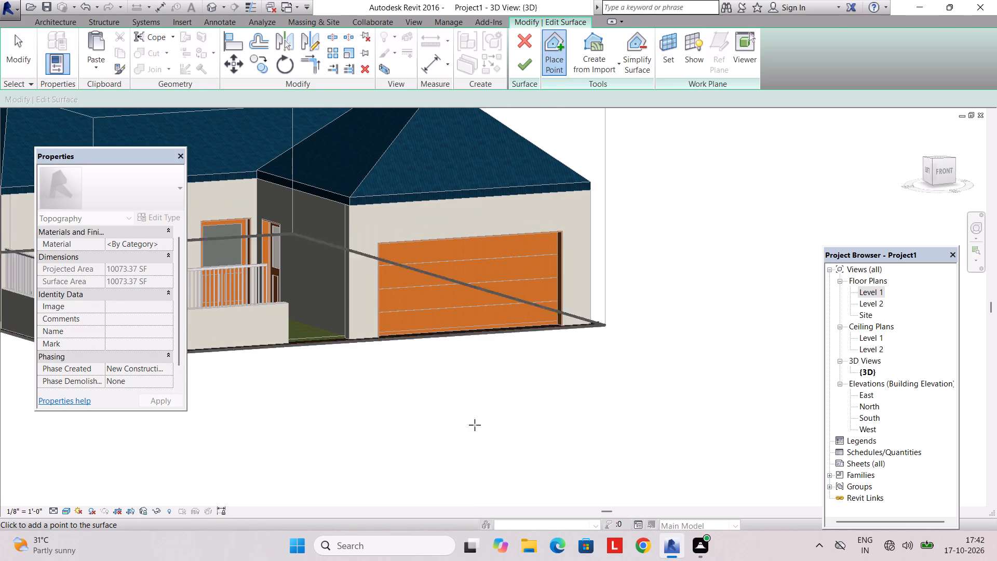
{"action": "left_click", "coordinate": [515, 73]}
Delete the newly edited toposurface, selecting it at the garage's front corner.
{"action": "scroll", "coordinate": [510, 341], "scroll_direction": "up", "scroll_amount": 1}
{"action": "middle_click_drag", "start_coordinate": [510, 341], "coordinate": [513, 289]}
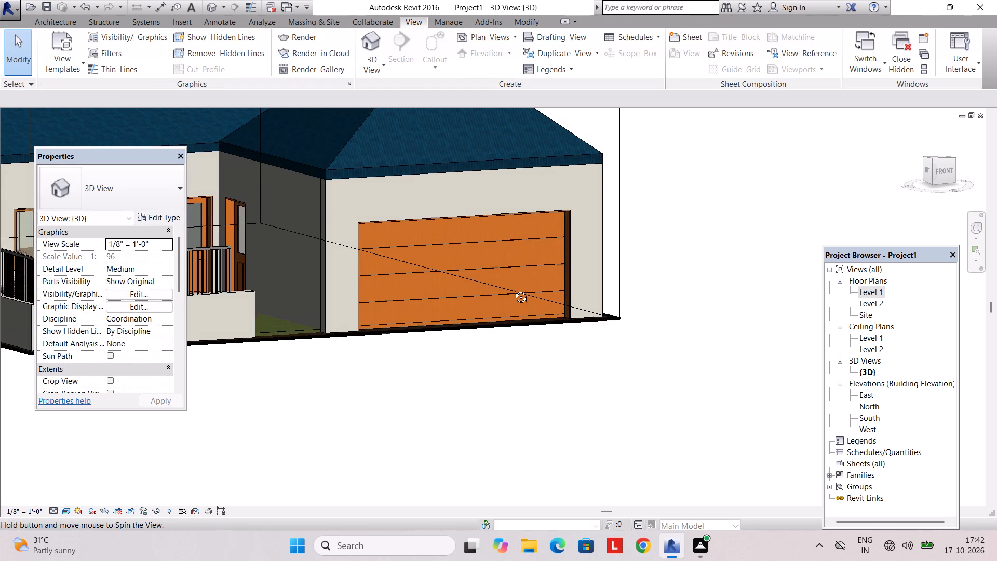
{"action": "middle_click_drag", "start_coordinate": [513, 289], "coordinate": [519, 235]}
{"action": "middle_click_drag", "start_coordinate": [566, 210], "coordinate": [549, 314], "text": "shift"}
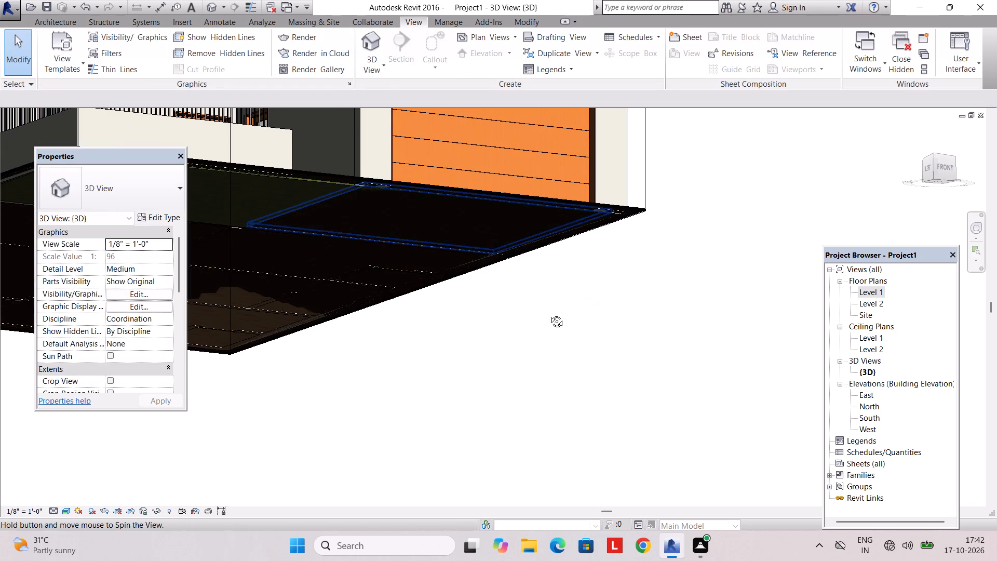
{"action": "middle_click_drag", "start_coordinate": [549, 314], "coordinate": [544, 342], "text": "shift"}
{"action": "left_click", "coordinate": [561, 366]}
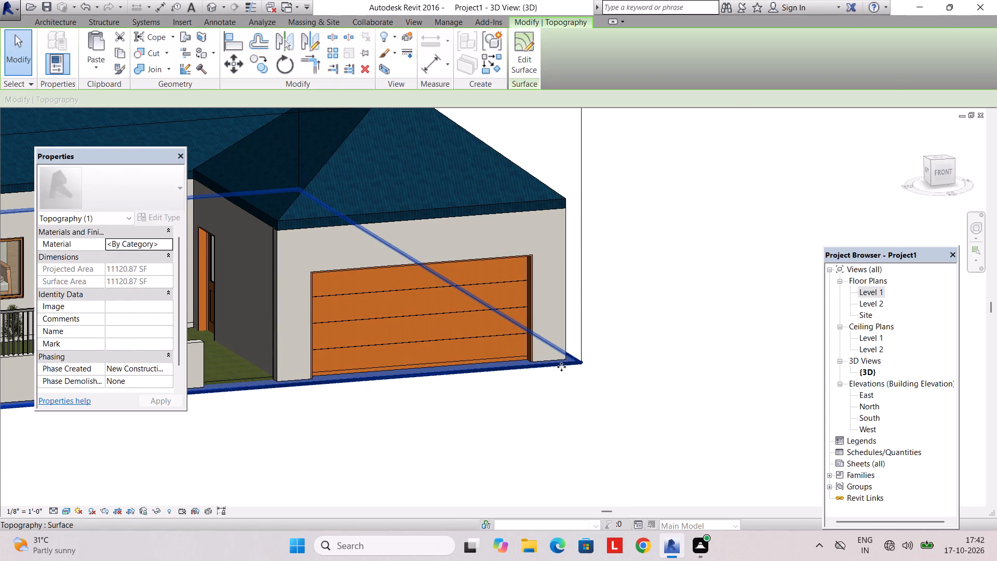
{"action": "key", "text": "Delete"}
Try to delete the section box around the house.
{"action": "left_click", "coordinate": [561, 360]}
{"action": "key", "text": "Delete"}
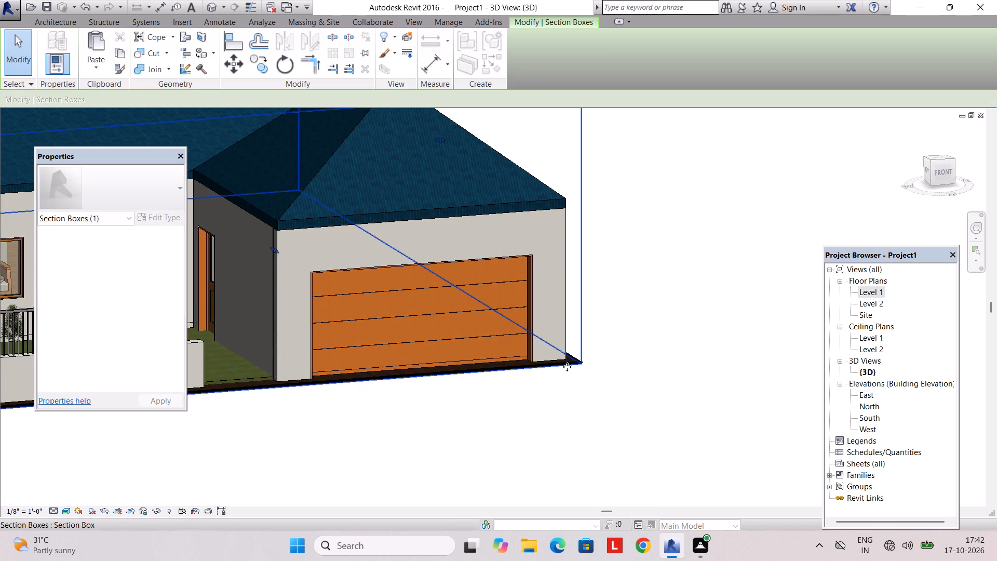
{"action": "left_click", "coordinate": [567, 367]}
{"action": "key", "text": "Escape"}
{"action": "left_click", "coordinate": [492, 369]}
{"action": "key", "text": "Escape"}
Turn off the section box in the 3D view.
{"action": "scroll", "coordinate": [95, 279], "scroll_direction": "down", "scroll_amount": 4}
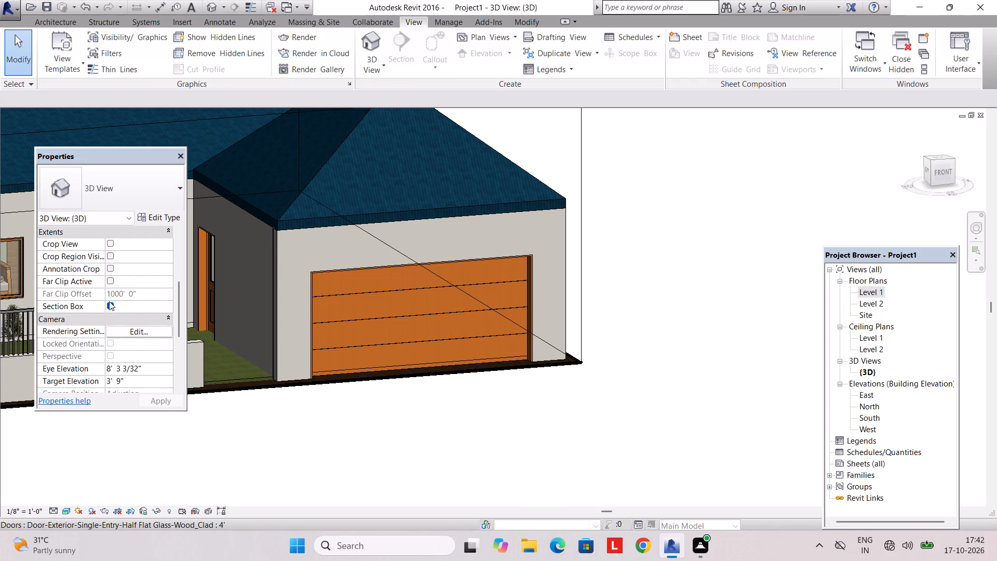
{"action": "left_click", "coordinate": [109, 301]}
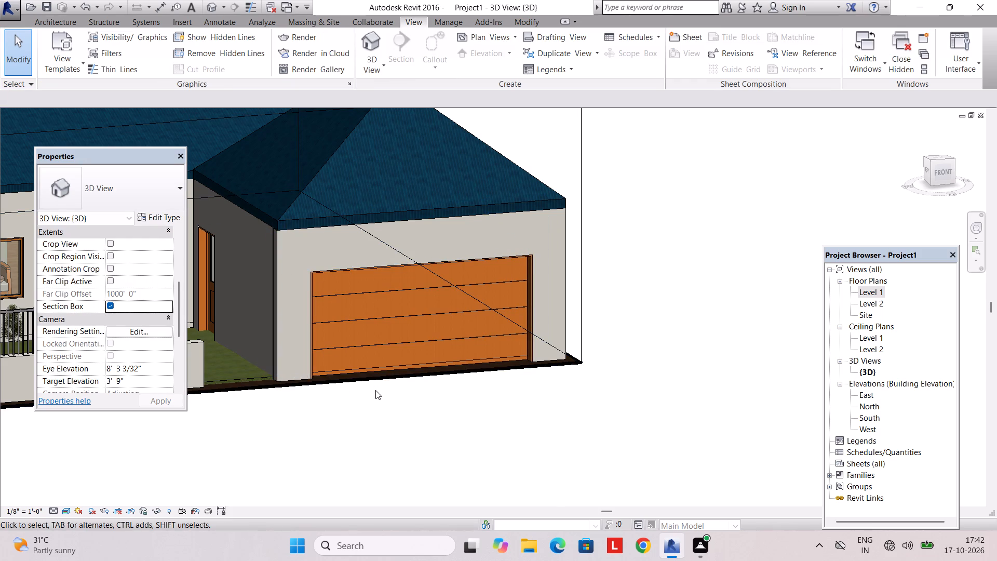
{"action": "left_click", "coordinate": [109, 308]}
{"action": "key", "text": "Escape"}
Assign the GRASS material to the toposurface surrounding the house.
{"action": "scroll", "coordinate": [459, 391], "scroll_direction": "down", "scroll_amount": 3}
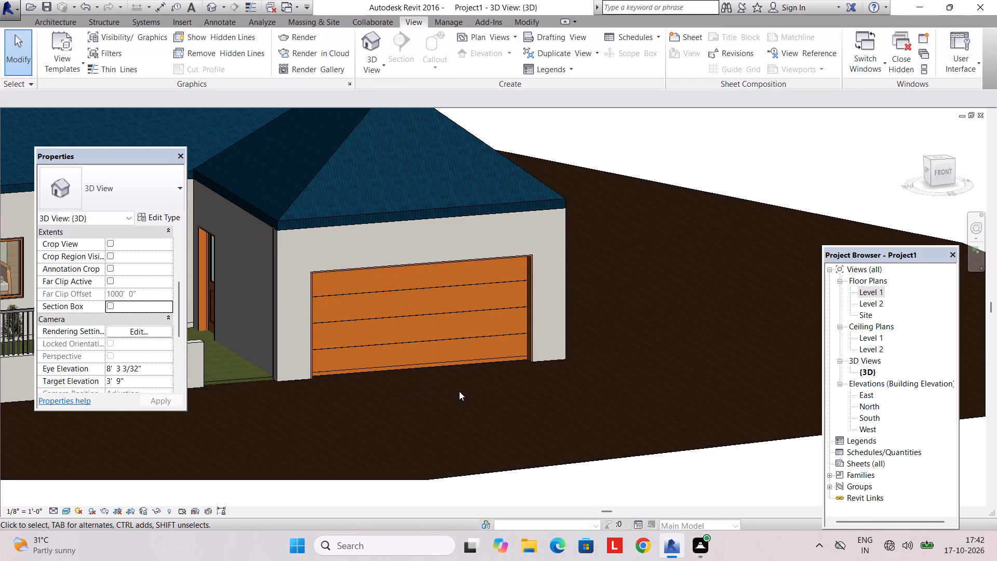
{"action": "middle_click_drag", "start_coordinate": [490, 389], "coordinate": [406, 464], "text": "shift"}
{"action": "scroll", "coordinate": [444, 382], "scroll_direction": "down", "scroll_amount": 5}
{"action": "middle_click_drag", "start_coordinate": [444, 385], "coordinate": [542, 388]}
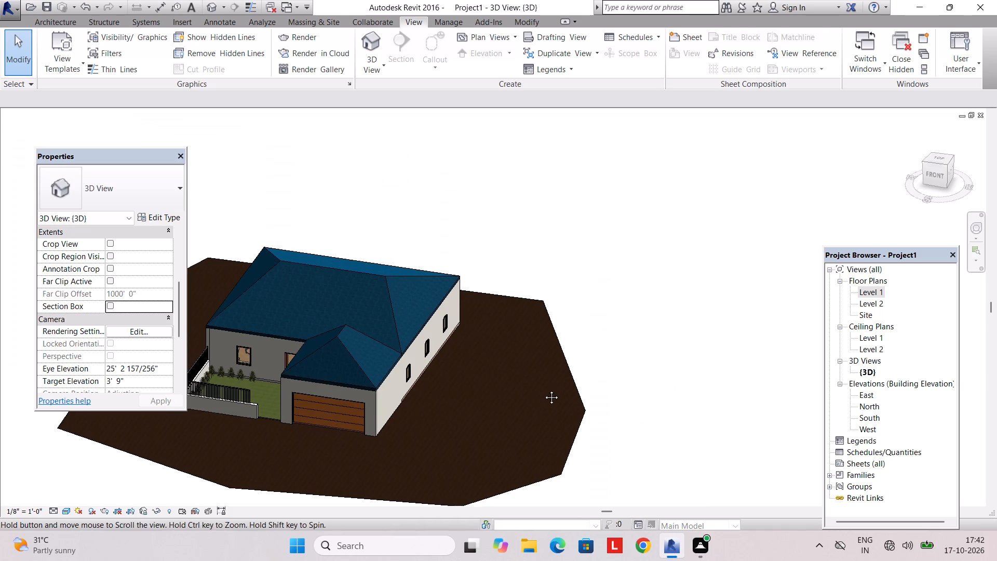
{"action": "middle_click_drag", "start_coordinate": [586, 402], "coordinate": [626, 319], "text": "shift"}
{"action": "left_click", "coordinate": [544, 411]}
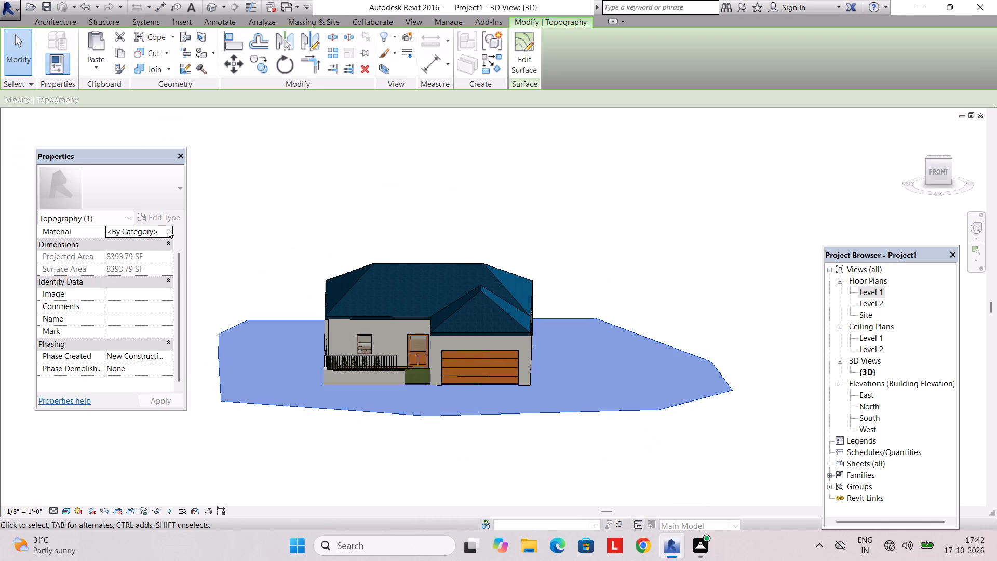
{"action": "left_click", "coordinate": [168, 229]}
{"action": "double_click", "coordinate": [287, 217]}
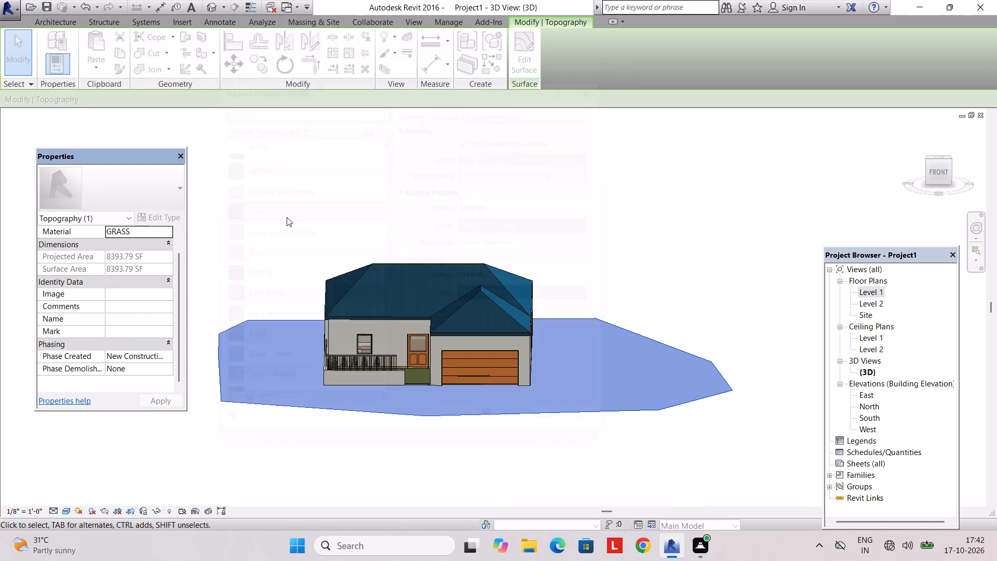
{"action": "key", "text": "Escape"}
Duplicate the selected Red Ash garden tree's type as 10', then as 10' 2, and set the 10' 2 height to 10'.
{"action": "middle_click_drag", "start_coordinate": [462, 338], "coordinate": [457, 418], "text": "shift"}
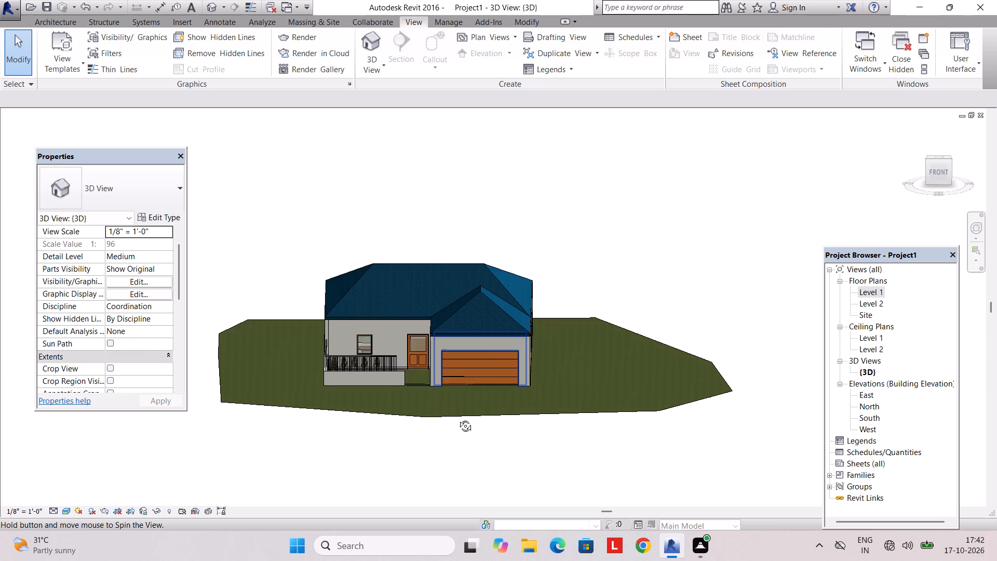
{"action": "middle_click_drag", "start_coordinate": [457, 418], "coordinate": [458, 423], "text": "shift"}
{"action": "left_click", "coordinate": [358, 385]}
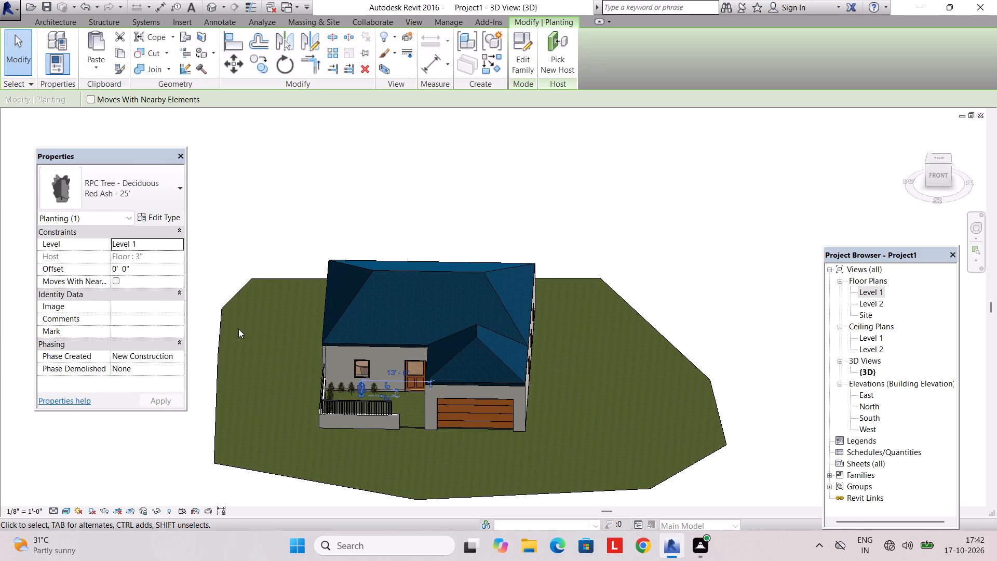
{"action": "left_click", "coordinate": [158, 219]}
{"action": "left_click", "coordinate": [563, 121]}
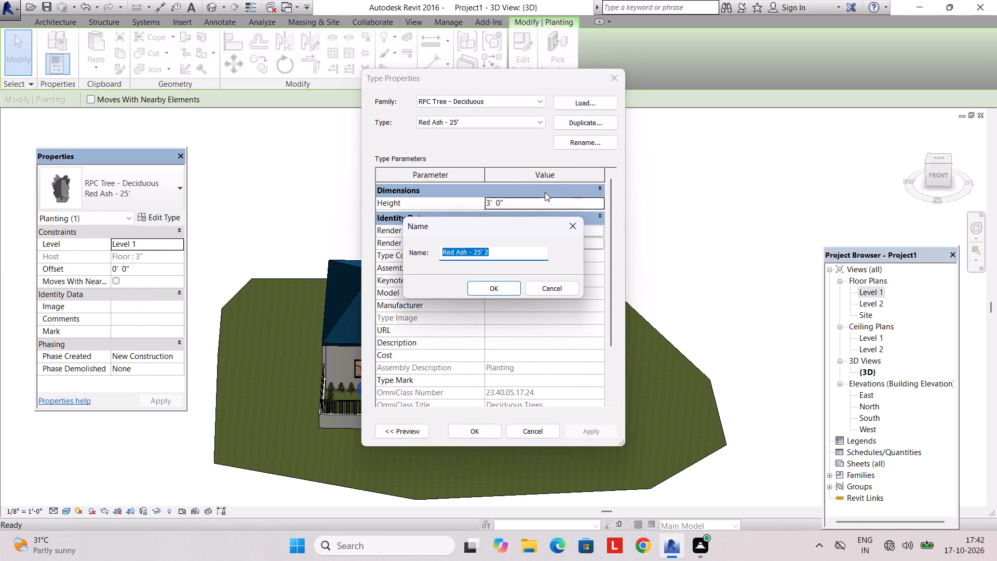
{"action": "type", "text": "10'"}
{"action": "key", "text": "Return"}
{"action": "key", "text": "Return"}
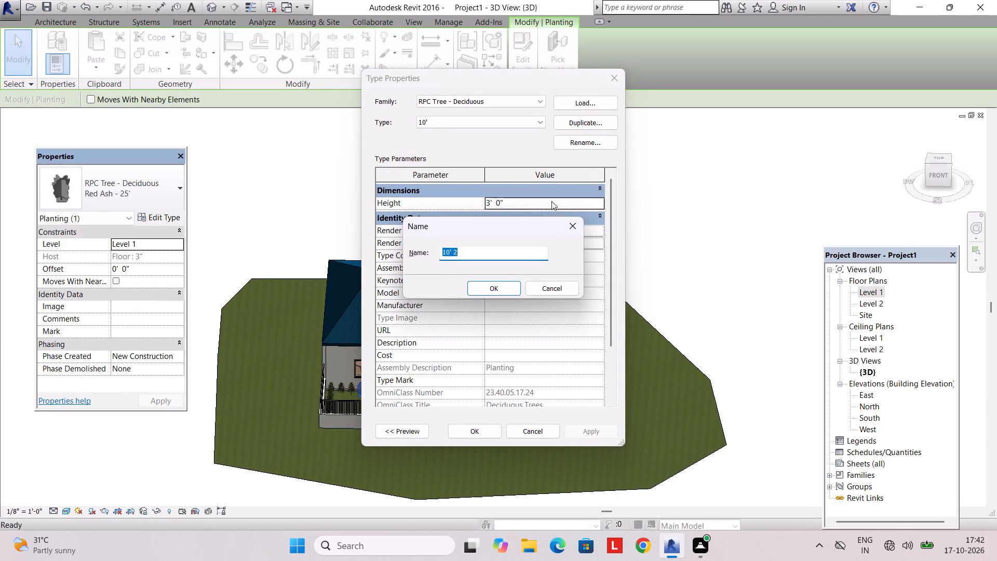
{"action": "left_click", "coordinate": [506, 282]}
{"action": "left_click", "coordinate": [532, 204]}
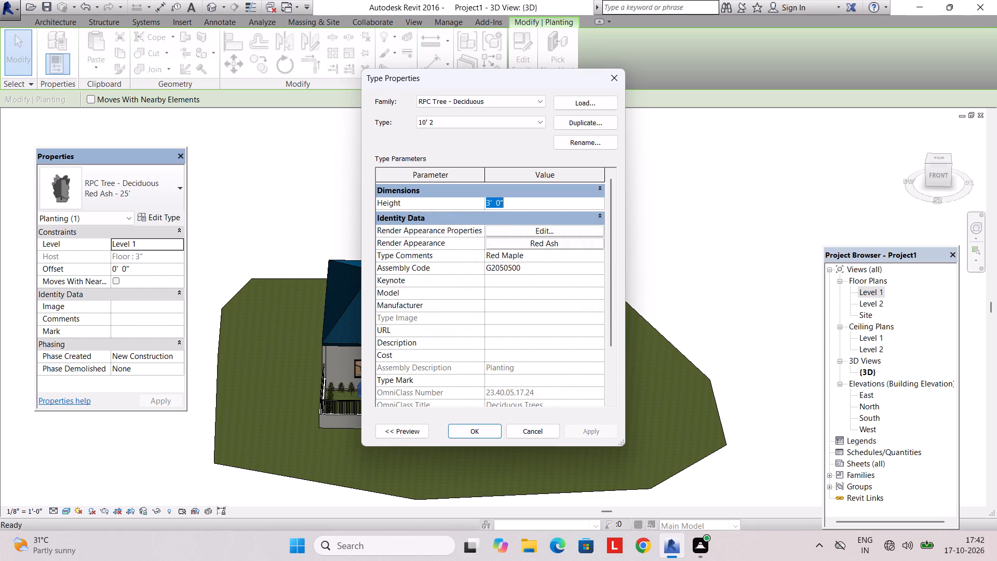
{"action": "type", "text": "10'"}
{"action": "key", "text": "Return"}
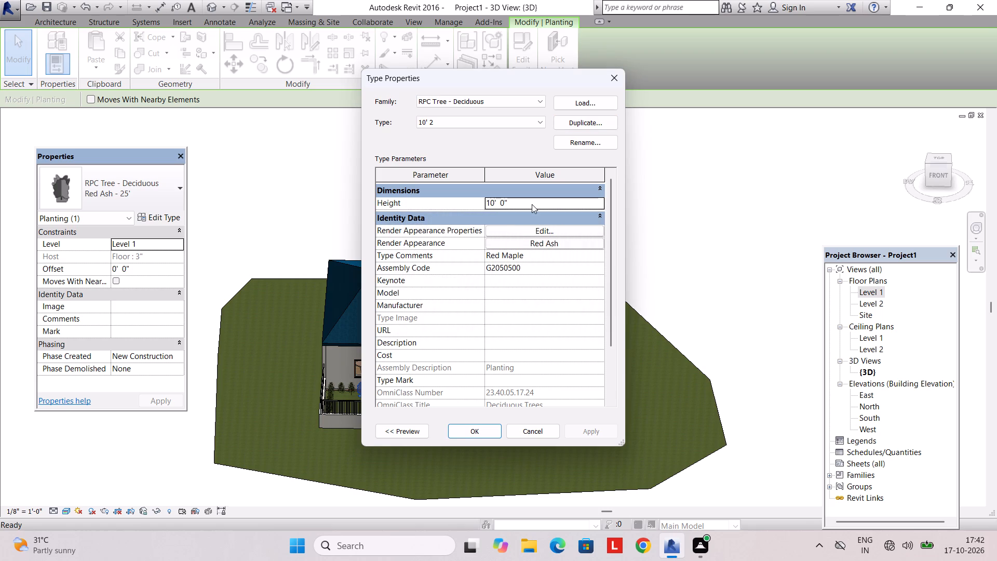
{"action": "left_click", "coordinate": [499, 424]}
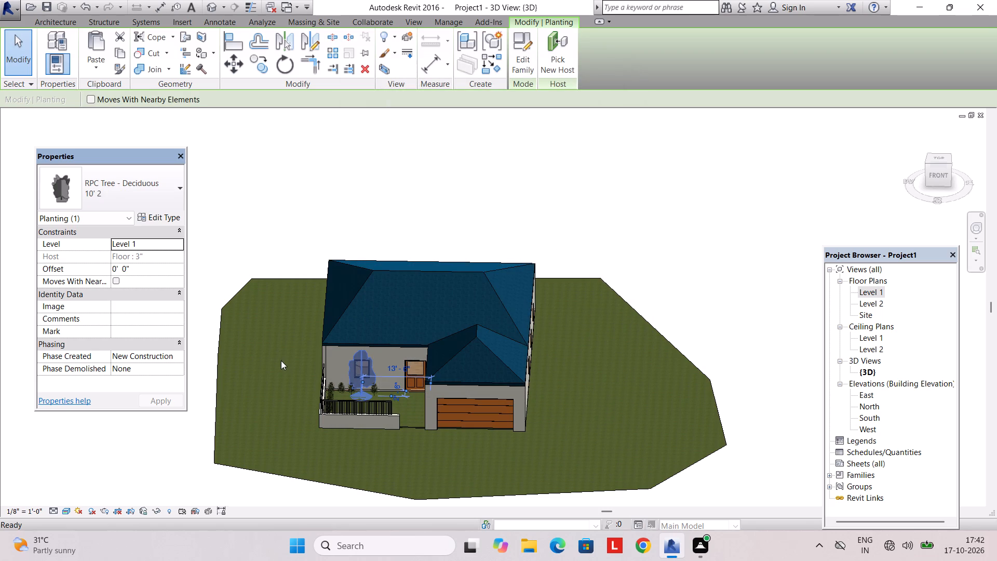
{"action": "key", "text": "Escape"}
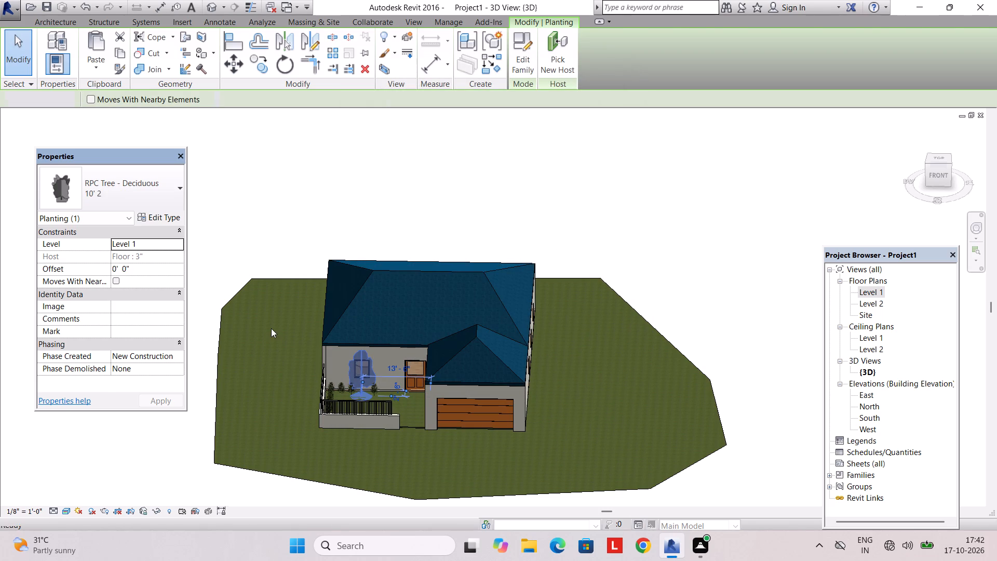
{"action": "key", "text": "Escape"}
Place two RPC Tree - Deciduous 10' 2 site components on the grass outside the front garden's west side.
{"action": "scroll", "coordinate": [377, 367], "scroll_direction": "up", "scroll_amount": 3}
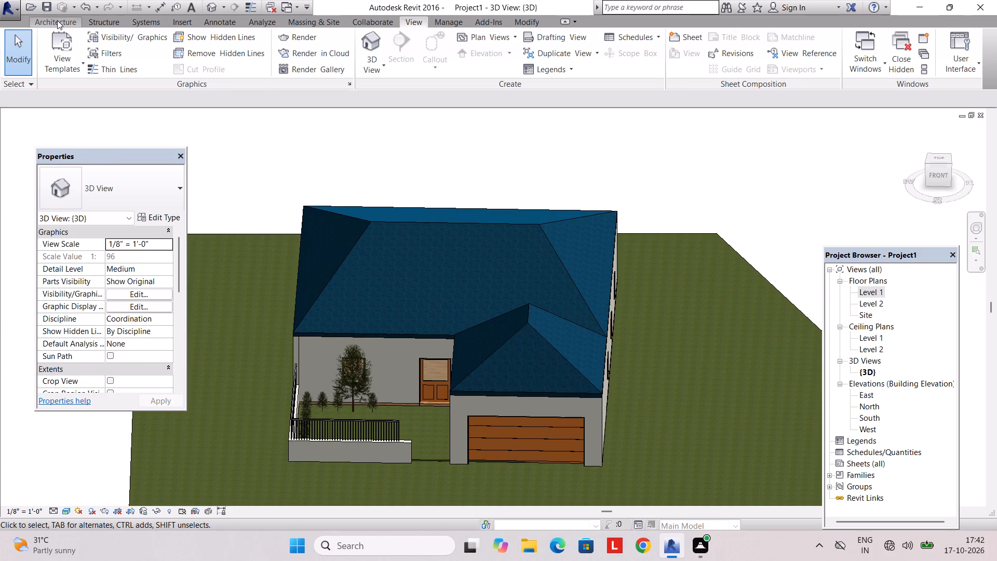
{"action": "left_click", "coordinate": [313, 20]}
{"action": "left_click", "coordinate": [342, 47]}
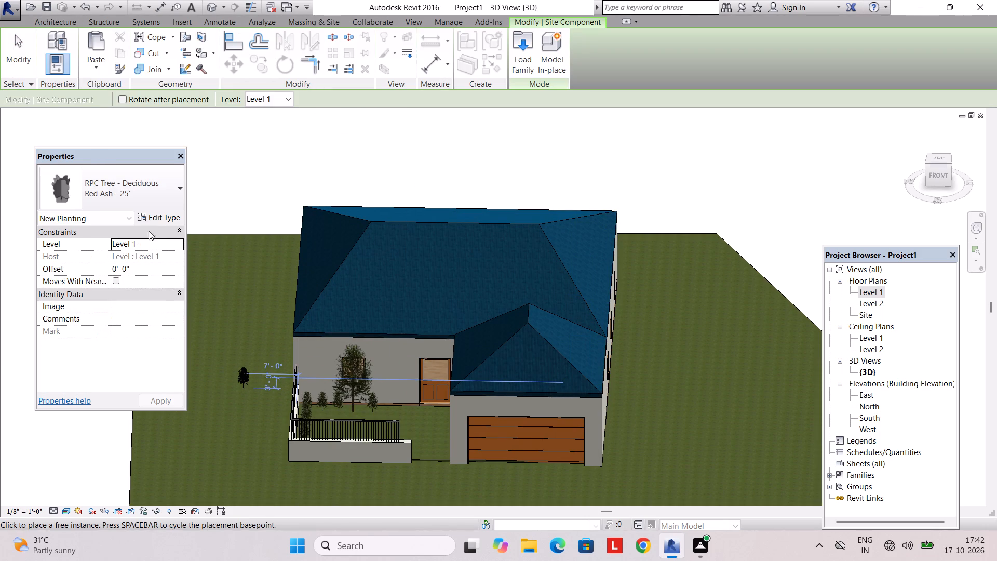
{"action": "left_click", "coordinate": [160, 220]}
{"action": "left_click", "coordinate": [527, 117]}
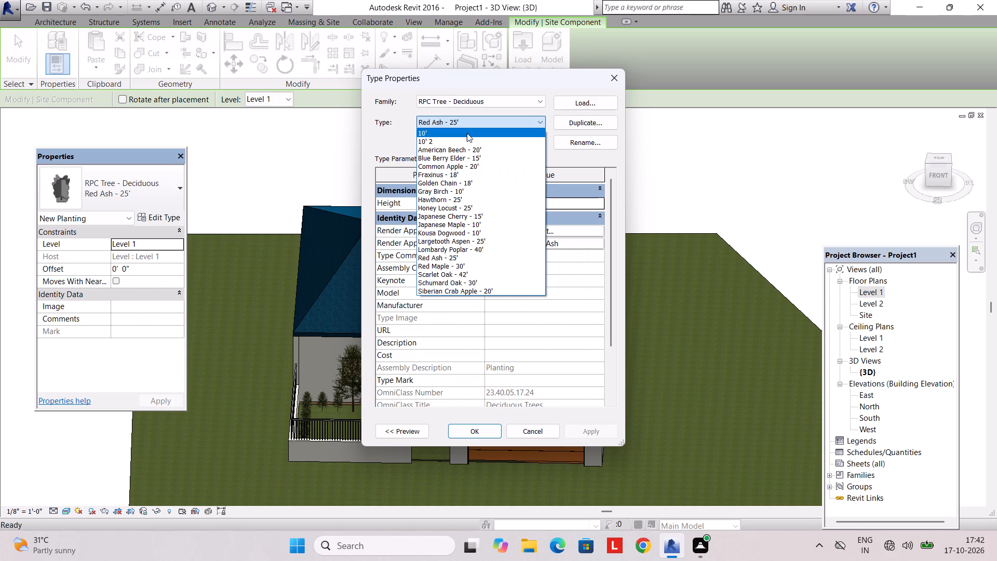
{"action": "left_click", "coordinate": [467, 133]}
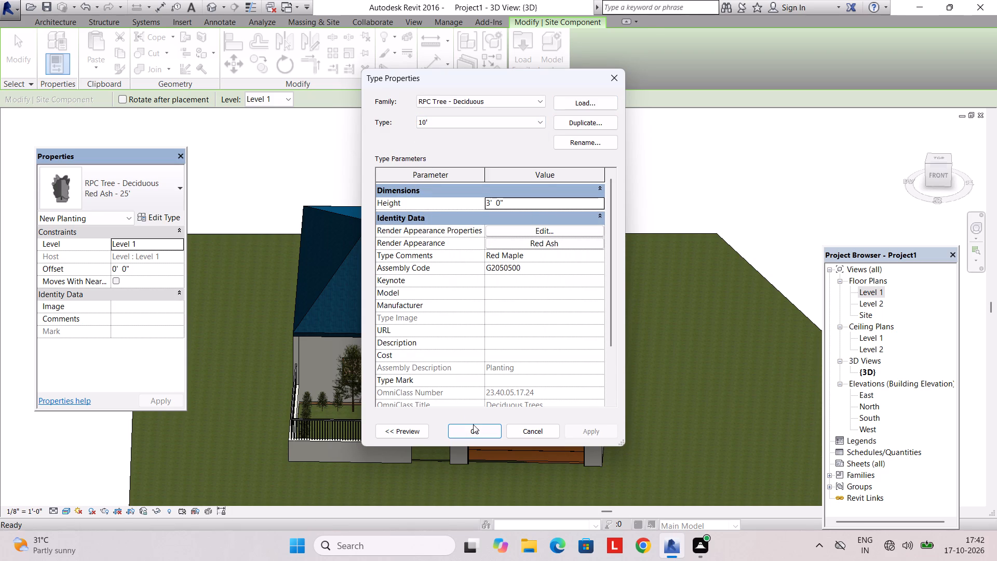
{"action": "left_click", "coordinate": [473, 428]}
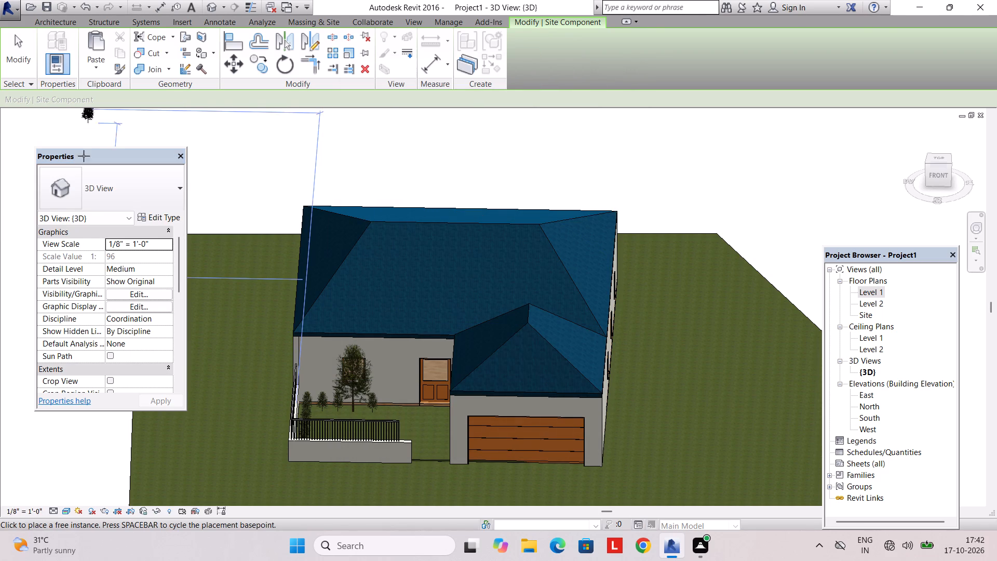
{"action": "left_click", "coordinate": [161, 213]}
{"action": "left_click", "coordinate": [517, 126]}
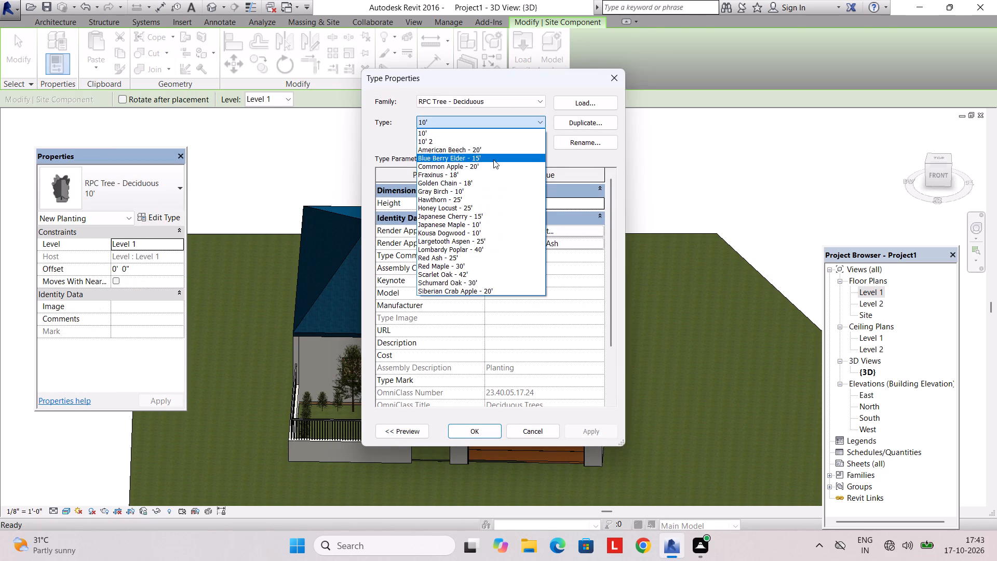
{"action": "left_click", "coordinate": [486, 138]}
{"action": "left_click", "coordinate": [463, 426]}
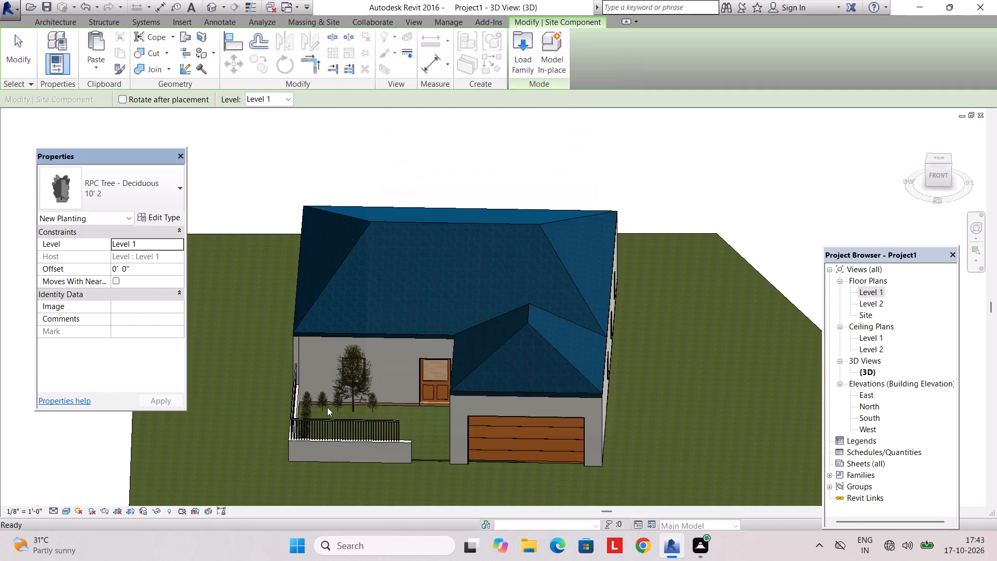
{"action": "left_click", "coordinate": [243, 424]}
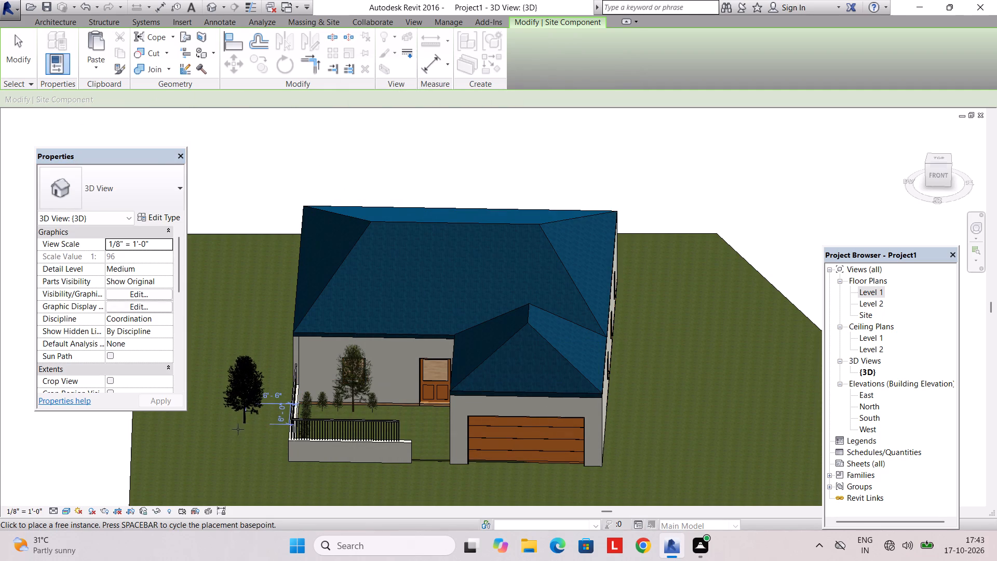
{"action": "left_click", "coordinate": [238, 461]}
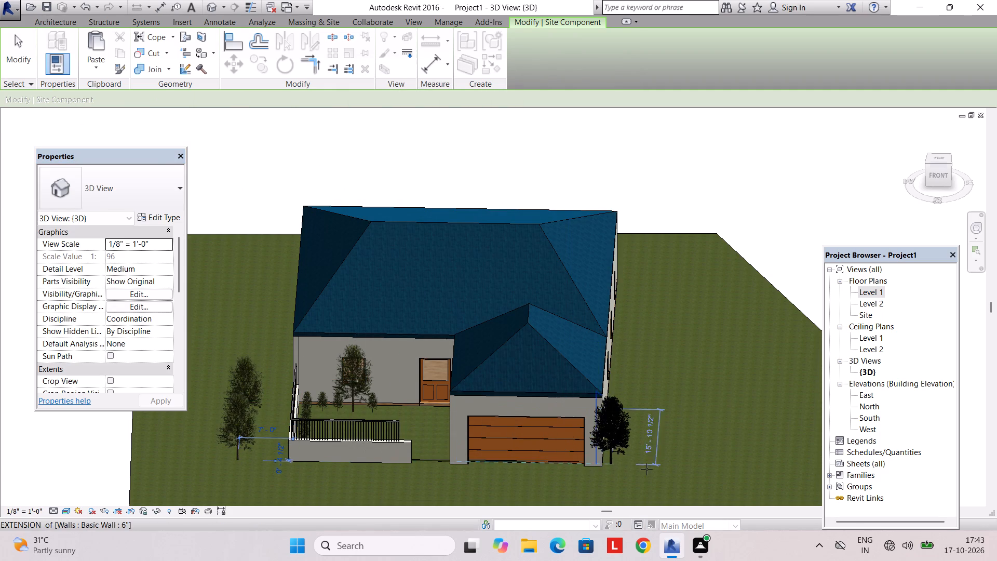
Place two more 10' 2 trees along the house's east side and one near the front garden's southwest corner.
{"action": "left_click", "coordinate": [644, 469]}
{"action": "left_click", "coordinate": [651, 392]}
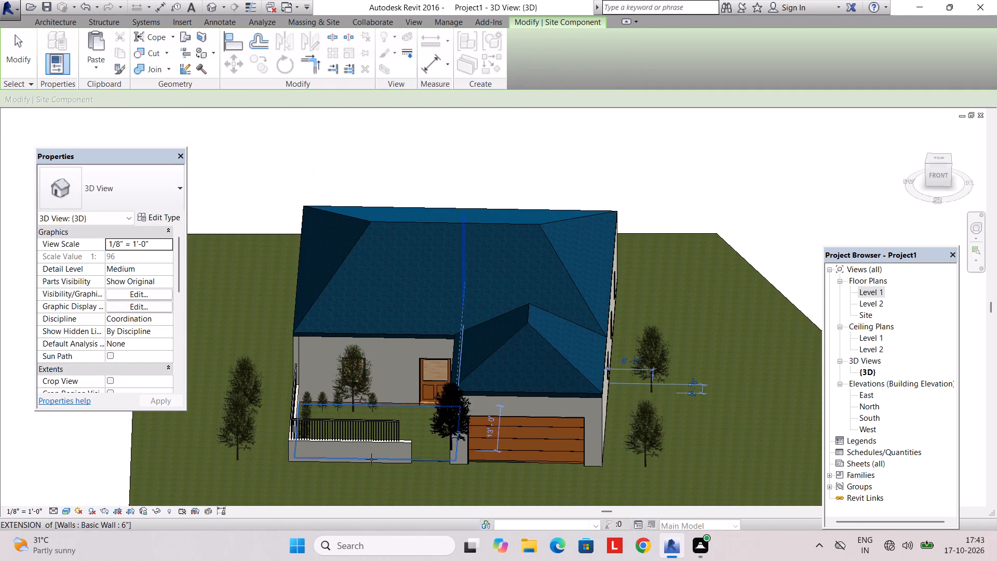
{"action": "left_click", "coordinate": [259, 473]}
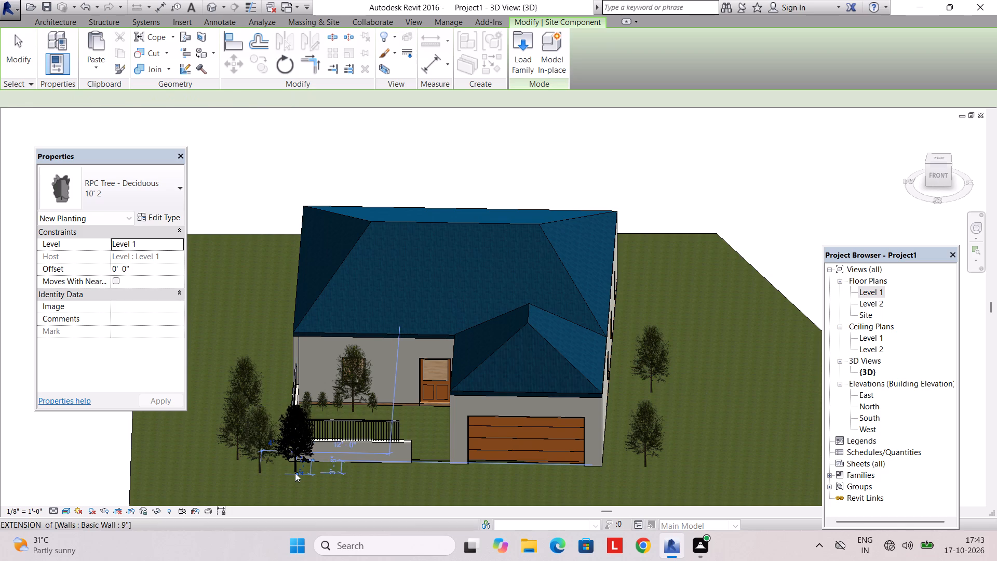
{"action": "left_click", "coordinate": [303, 473]}
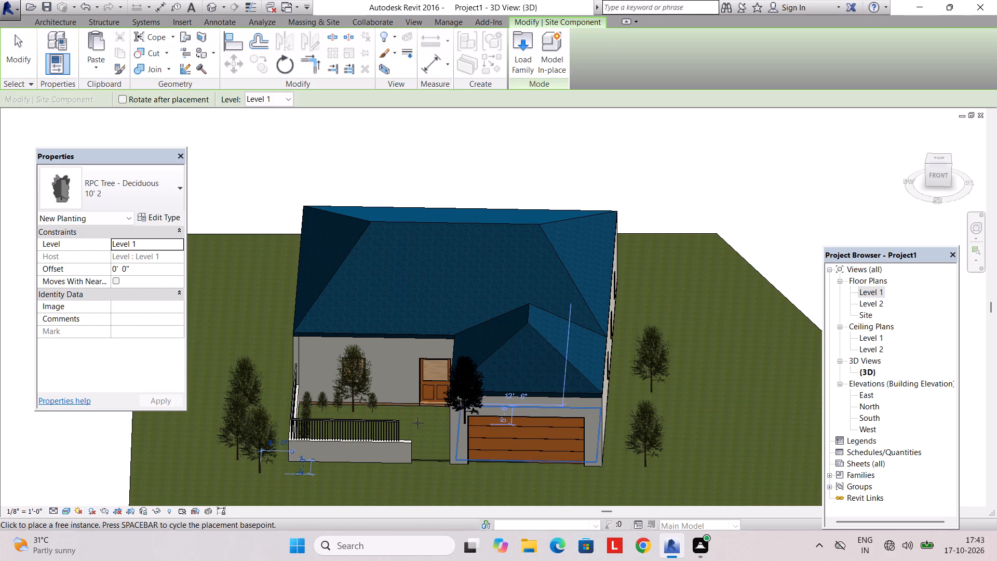
{"action": "key", "text": "Escape"}
{"action": "key", "text": "Escape"}
{"action": "key", "text": "Escape"}
{"action": "key", "text": "Escape"}
Delete the 10' 2 tree standing in front of the front window inside the railed garden.
{"action": "middle_click_drag", "start_coordinate": [494, 337], "coordinate": [496, 317]}
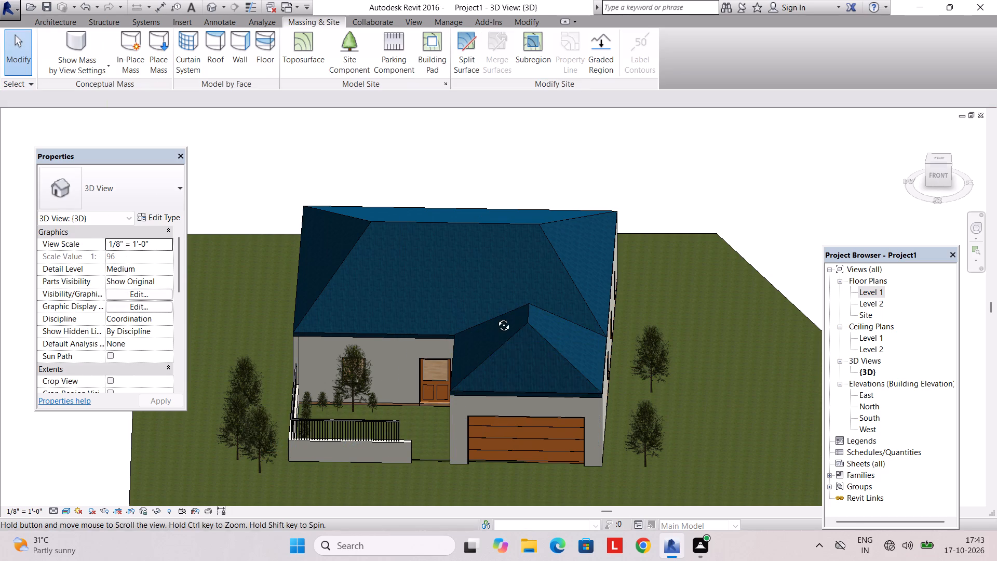
{"action": "middle_click_drag", "start_coordinate": [496, 317], "coordinate": [497, 296]}
{"action": "middle_click_drag", "start_coordinate": [471, 339], "coordinate": [463, 328]}
{"action": "scroll", "coordinate": [352, 336], "scroll_direction": "up", "scroll_amount": 2}
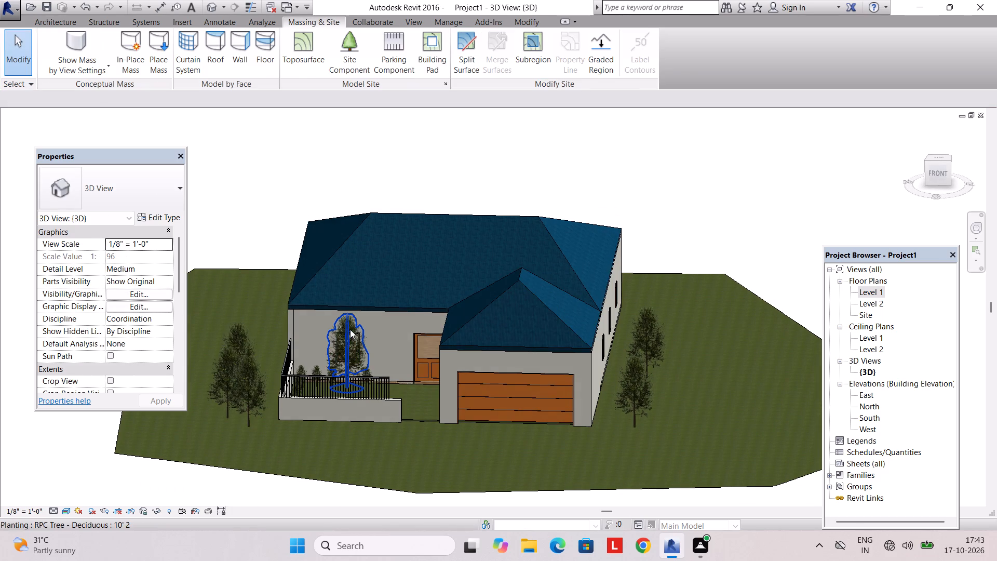
{"action": "left_click", "coordinate": [350, 336]}
{"action": "key", "text": "Delete"}
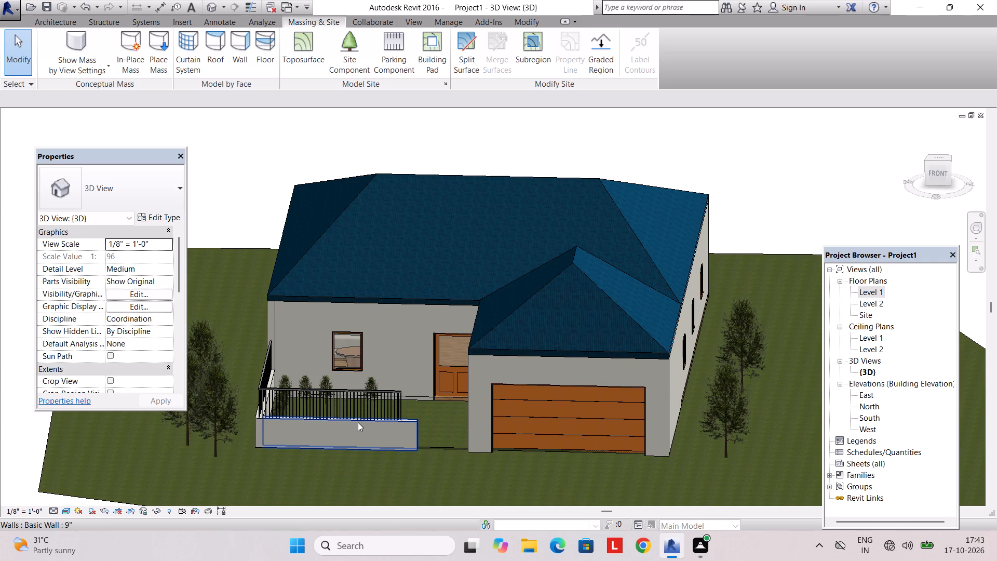
Nudge the small Red Ash plant nearest the front door west and slightly north towards the row along the front wall.
{"action": "middle_click_drag", "start_coordinate": [351, 415], "coordinate": [369, 479], "text": "shift"}
{"action": "left_click", "coordinate": [402, 444]}
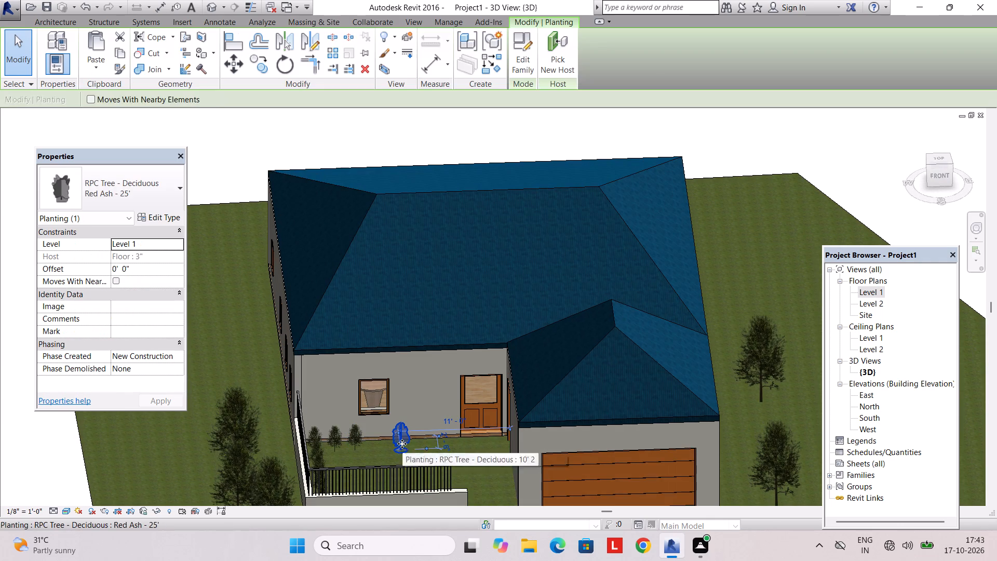
{"action": "key", "text": "Left"}
{"action": "key", "text": "Left"}
{"action": "key", "text": "Left"}
{"action": "key", "text": "Left"}
{"action": "key", "text": "Left"}
{"action": "key", "text": "Left"}
{"action": "key", "text": "Left"}
{"action": "key", "text": "Up"}
{"action": "key", "text": "Up"}
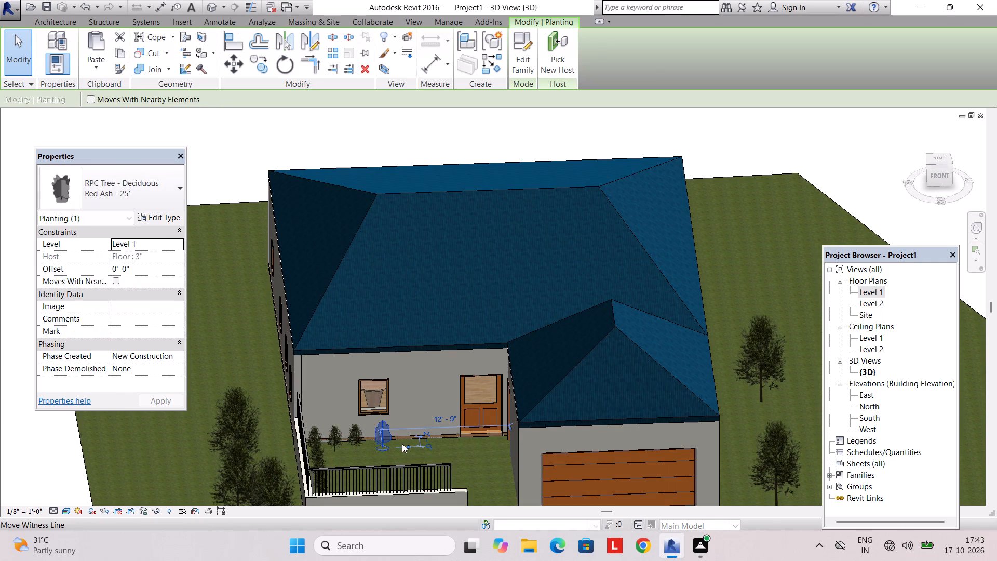
{"action": "key", "text": "Left"}
{"action": "key", "text": "Escape"}
{"action": "key", "text": "Escape"}
In the Level 1 floor plan, nudge the middle of the three west-side trees slightly north and east.
{"action": "middle_click_drag", "start_coordinate": [420, 411], "coordinate": [379, 354]}
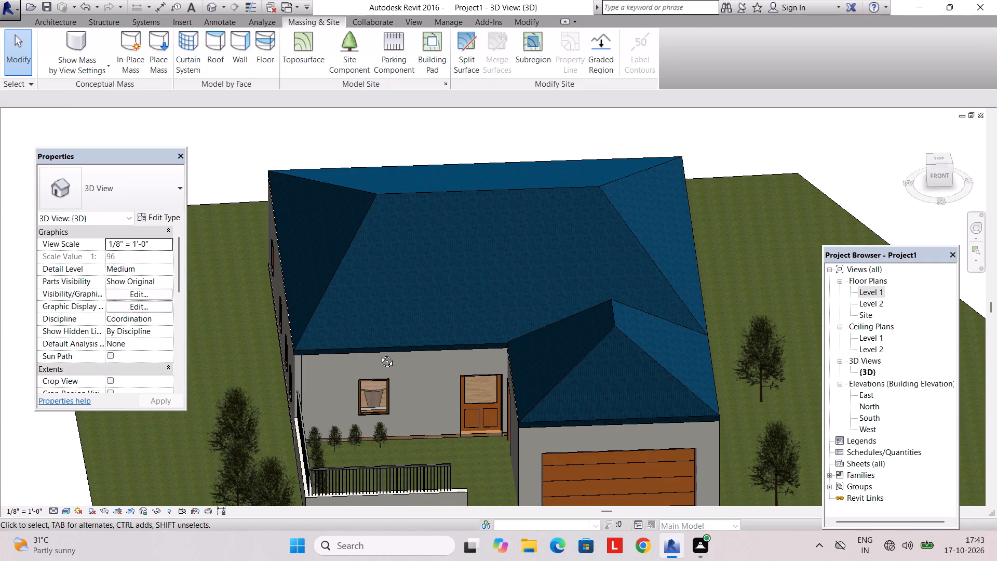
{"action": "middle_click_drag", "start_coordinate": [379, 354], "coordinate": [377, 332]}
{"action": "double_click", "coordinate": [869, 291]}
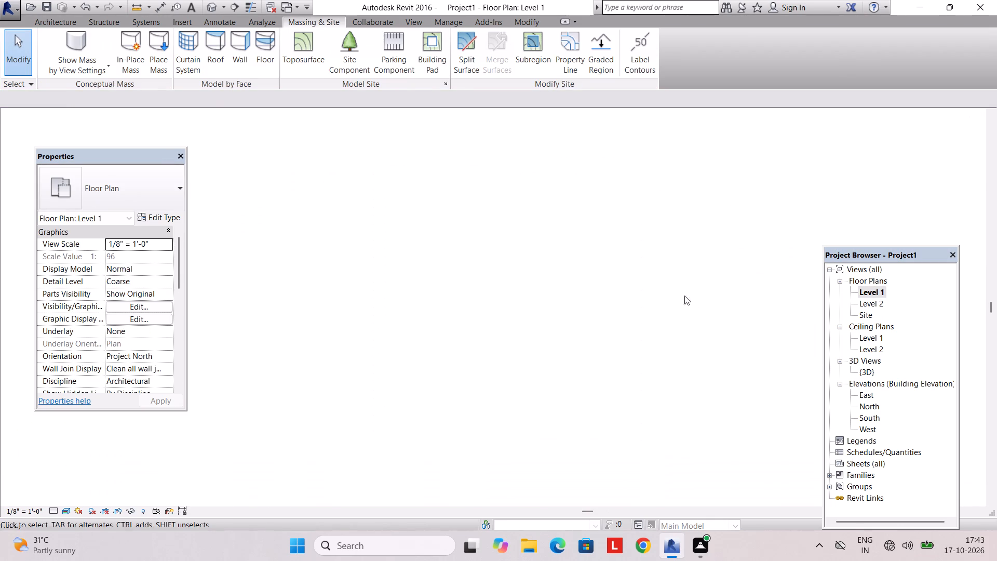
{"action": "scroll", "coordinate": [488, 322], "scroll_direction": "up", "scroll_amount": 3}
{"action": "middle_click_drag", "start_coordinate": [411, 345], "coordinate": [474, 337]}
{"action": "left_click", "coordinate": [385, 390]}
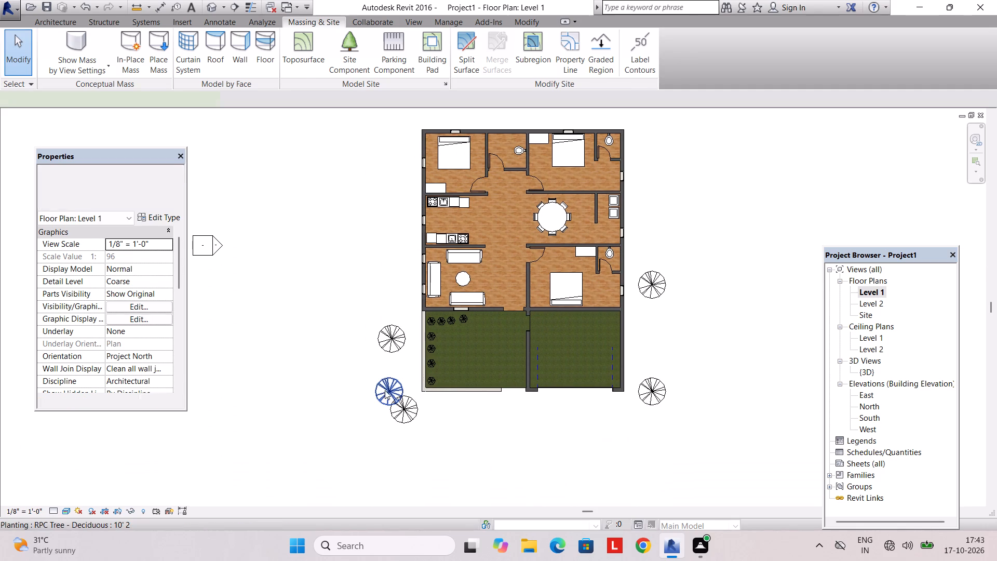
{"action": "key", "text": "Up"}
{"action": "key", "text": "Up"}
{"action": "key", "text": "Right"}
{"action": "key", "text": "Up"}
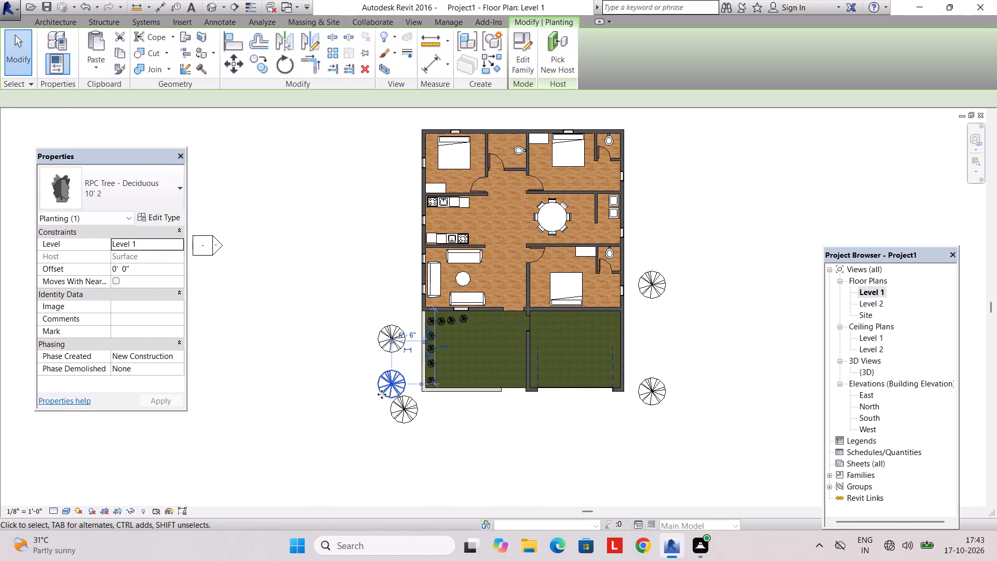
{"action": "key", "text": "Right"}
{"action": "key", "text": "Up"}
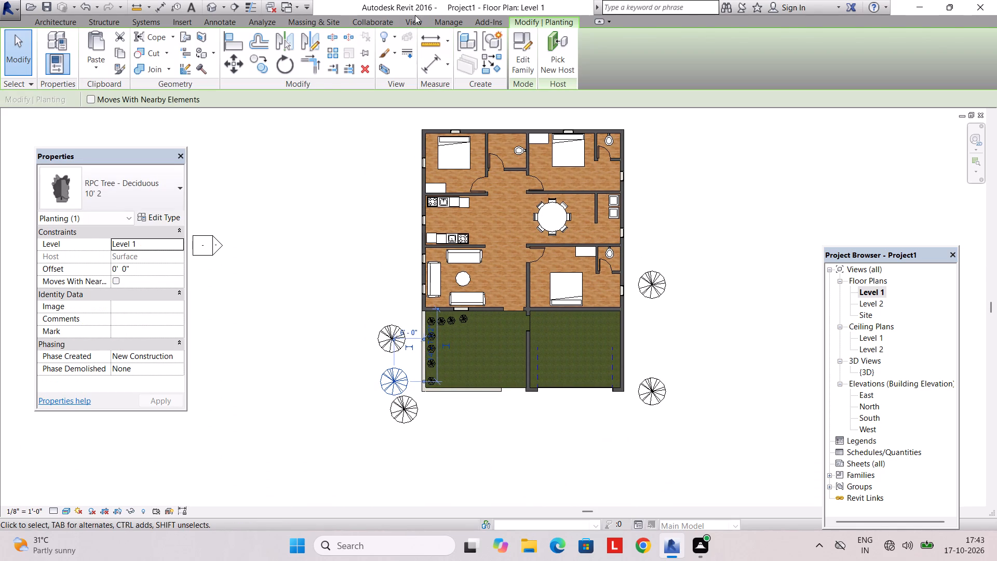
Examine the house and the arrangement of surrounding trees from several angles in the 3D view.
{"action": "left_click", "coordinate": [414, 20]}
{"action": "left_click", "coordinate": [366, 48]}
{"action": "scroll", "coordinate": [477, 217], "scroll_direction": "down", "scroll_amount": 3}
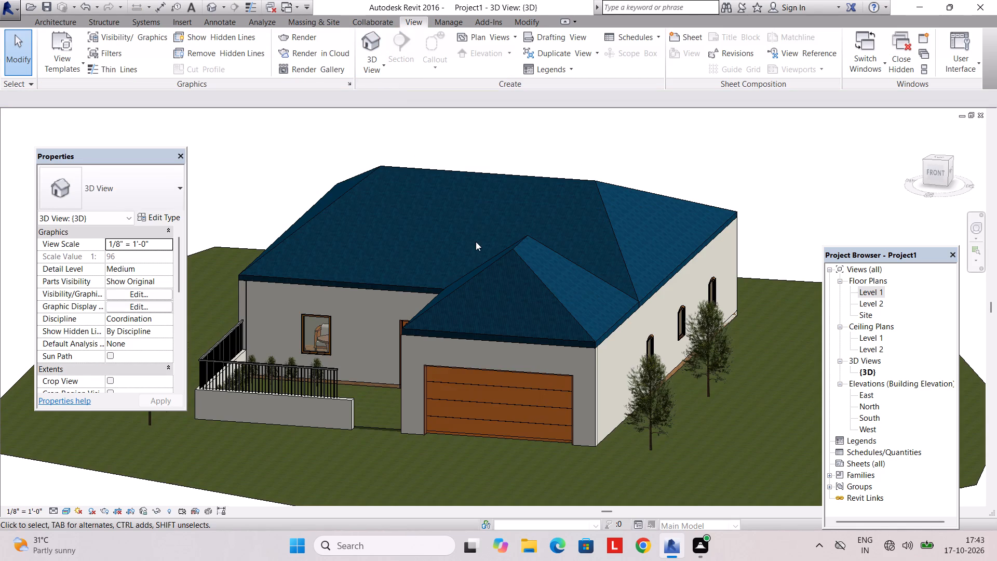
{"action": "middle_click_drag", "start_coordinate": [479, 276], "coordinate": [508, 280], "text": "shift"}
{"action": "middle_click_drag", "start_coordinate": [509, 283], "coordinate": [513, 285], "text": "shift"}
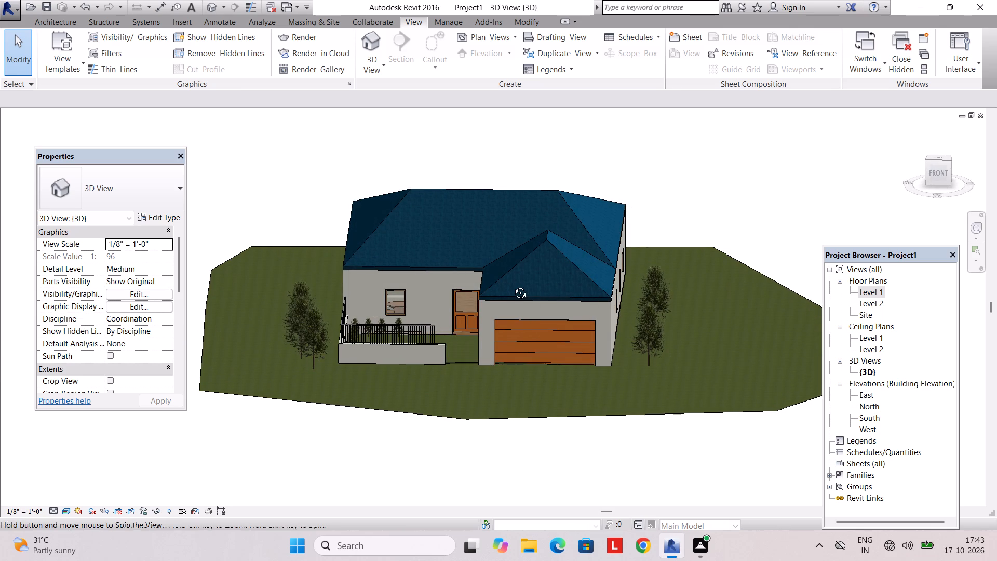
{"action": "middle_click_drag", "start_coordinate": [513, 285], "coordinate": [519, 288], "text": "shift"}
{"action": "middle_click_drag", "start_coordinate": [516, 267], "coordinate": [469, 276]}
{"action": "middle_click_drag", "start_coordinate": [469, 276], "coordinate": [504, 278]}
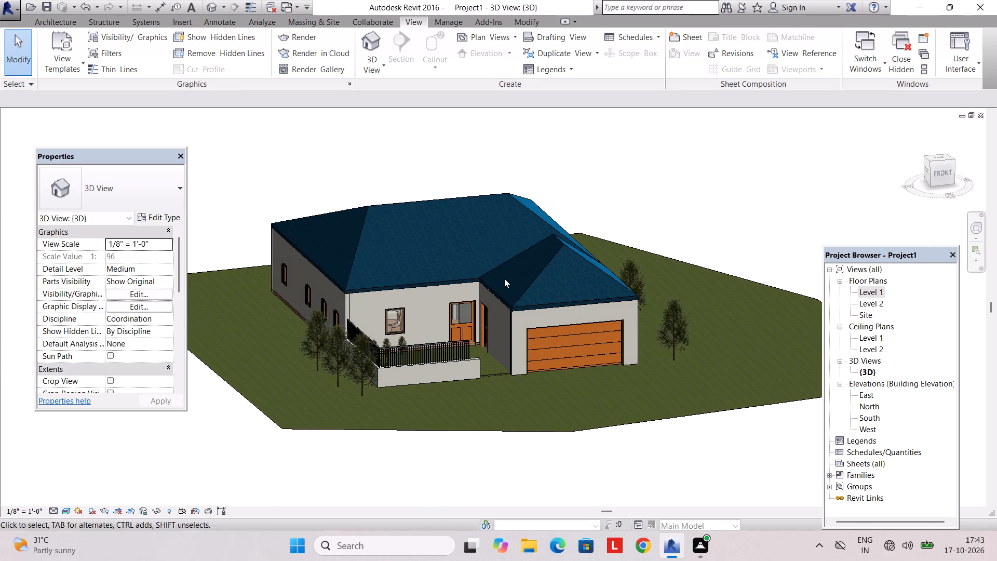
{"action": "middle_click_drag", "start_coordinate": [504, 278], "coordinate": [470, 302]}
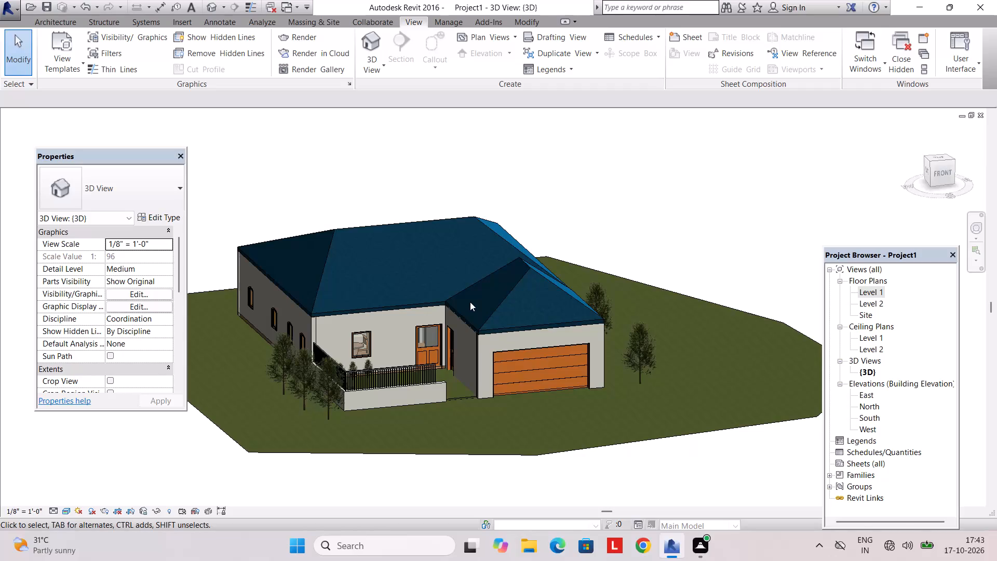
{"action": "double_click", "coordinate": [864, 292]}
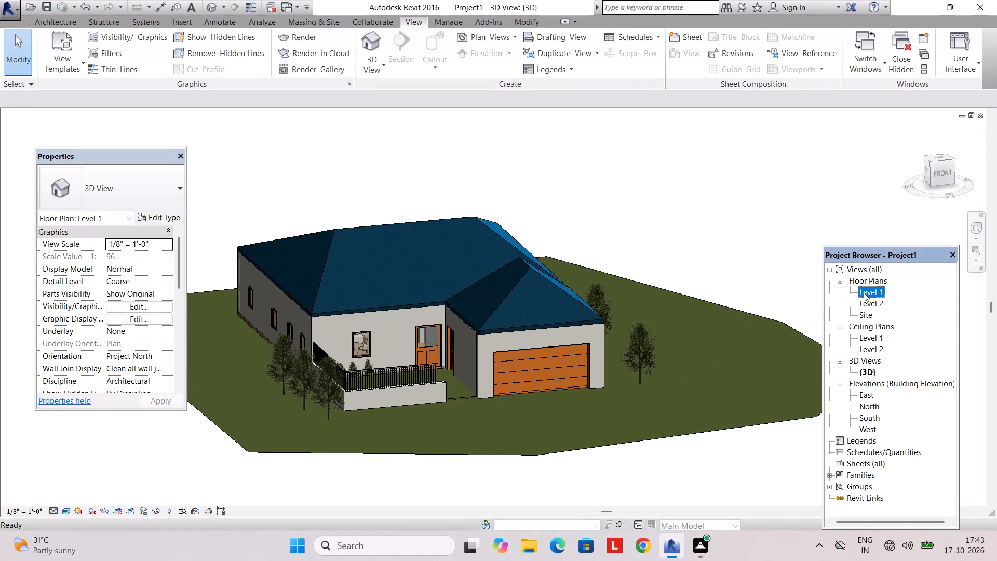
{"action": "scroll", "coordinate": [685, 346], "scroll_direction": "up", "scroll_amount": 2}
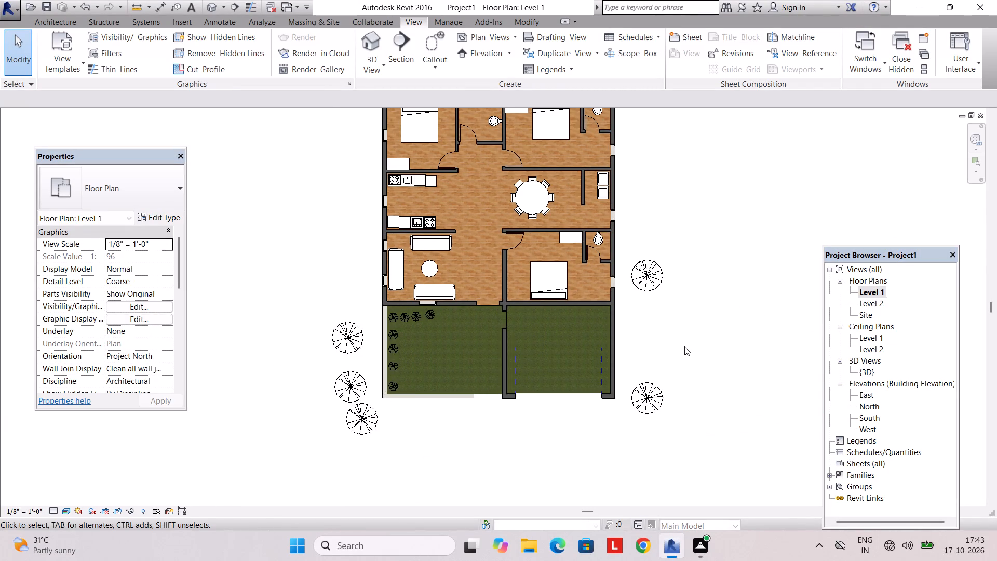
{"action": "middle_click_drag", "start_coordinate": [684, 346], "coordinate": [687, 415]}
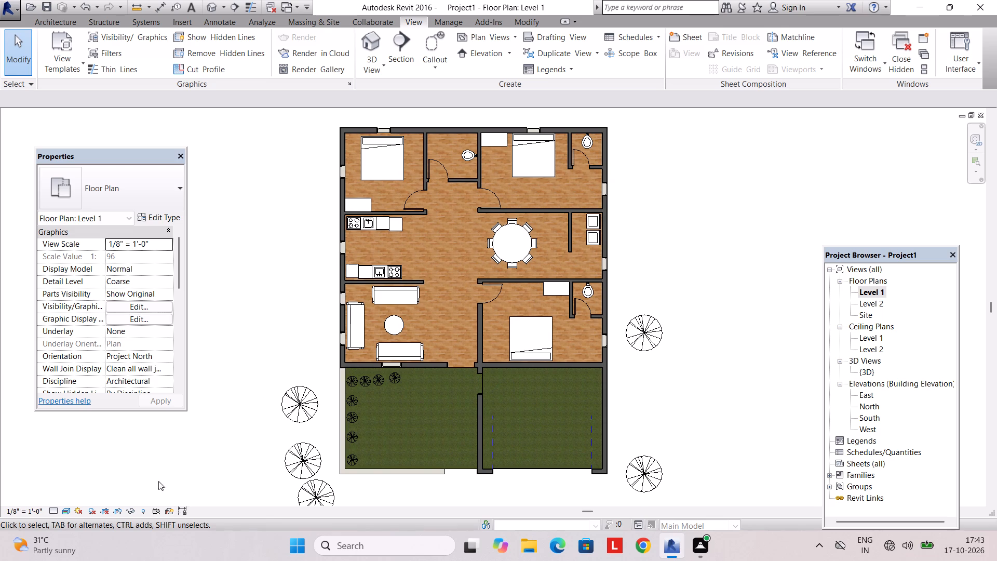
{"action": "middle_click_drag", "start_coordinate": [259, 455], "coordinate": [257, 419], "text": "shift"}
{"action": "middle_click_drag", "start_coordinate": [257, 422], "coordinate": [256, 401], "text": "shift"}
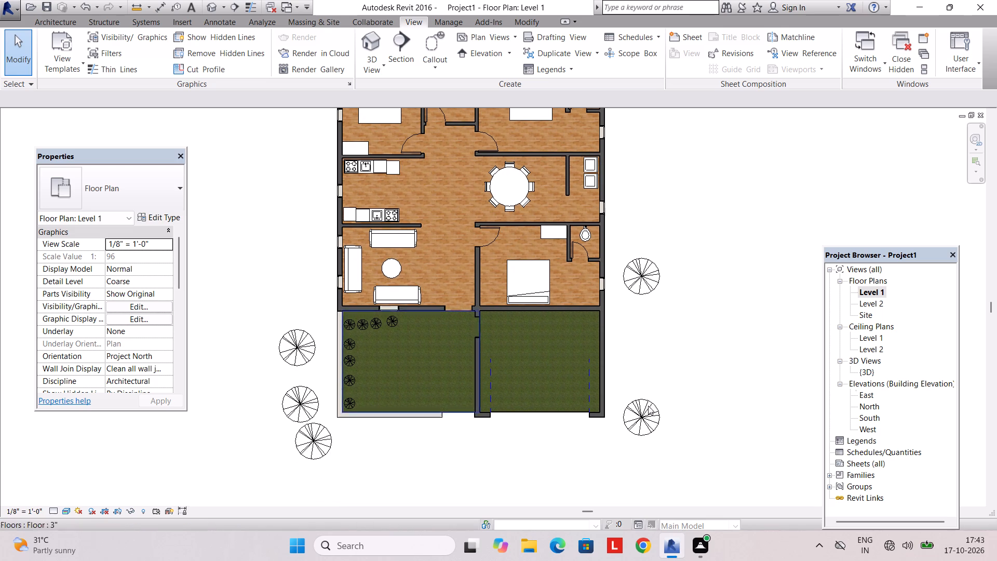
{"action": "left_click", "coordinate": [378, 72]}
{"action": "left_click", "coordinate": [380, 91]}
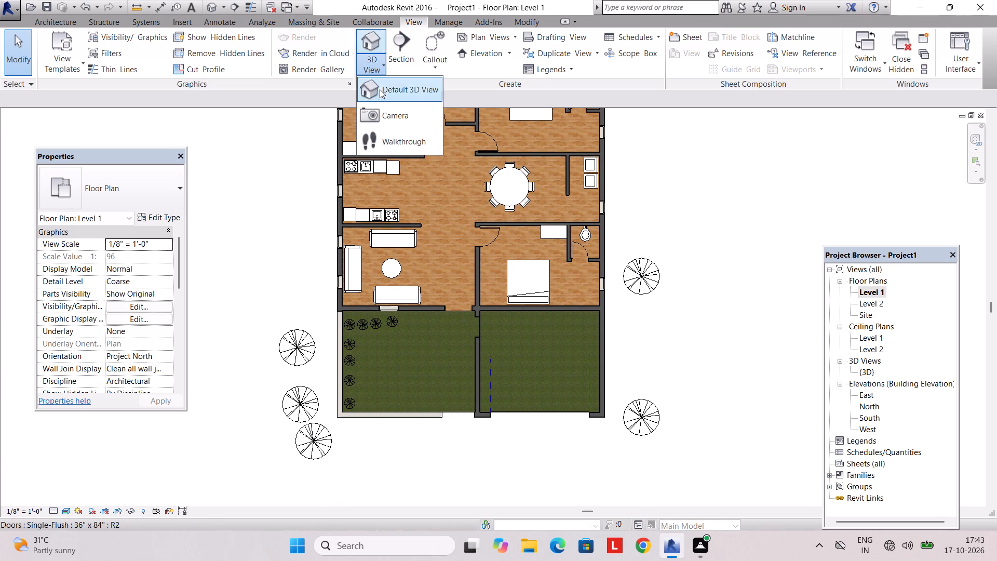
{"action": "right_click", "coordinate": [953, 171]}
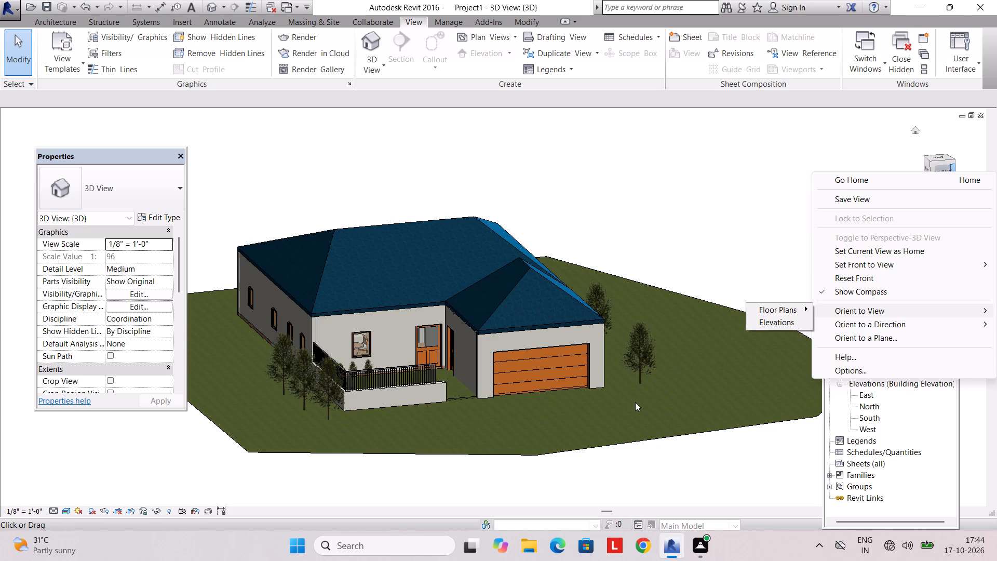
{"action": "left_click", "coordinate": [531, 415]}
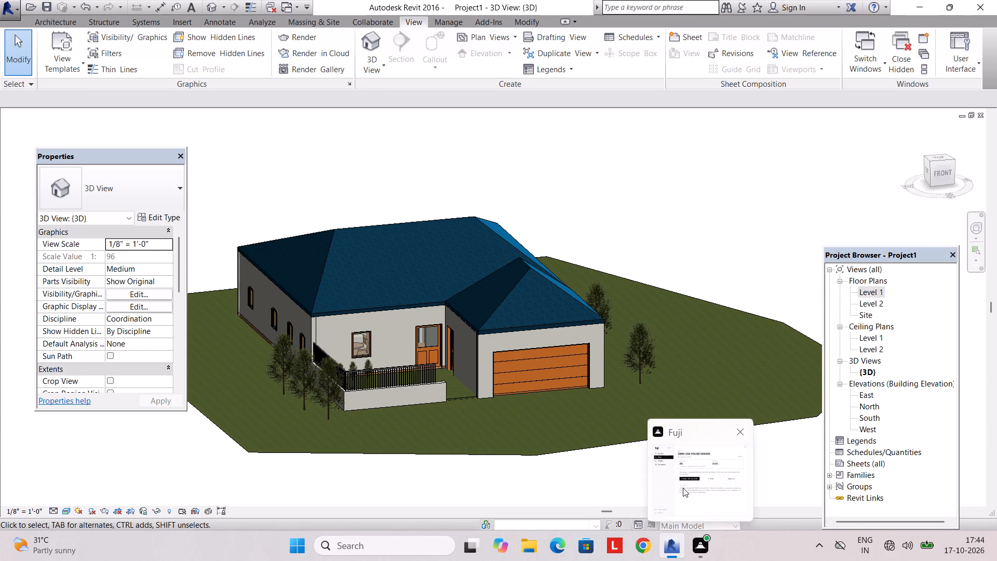
Start printing the Level 1 floor plan with Microsoft Print to PDF, using the current window as the print range.
{"action": "double_click", "coordinate": [868, 290]}
{"action": "middle_click_drag", "start_coordinate": [527, 370], "coordinate": [518, 448]}
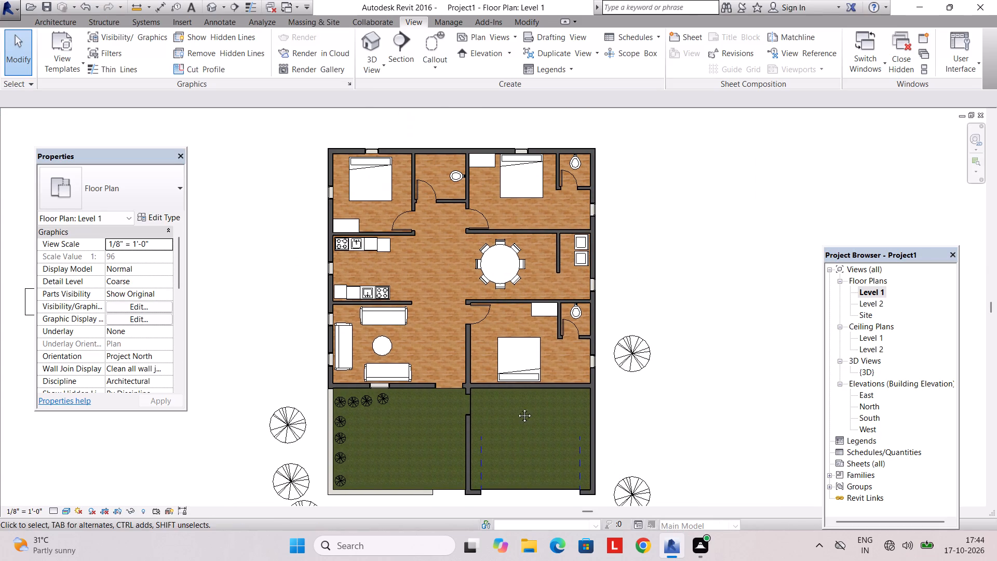
{"action": "middle_click_drag", "start_coordinate": [517, 409], "coordinate": [517, 400]}
{"action": "key", "text": "ctrl+p"}
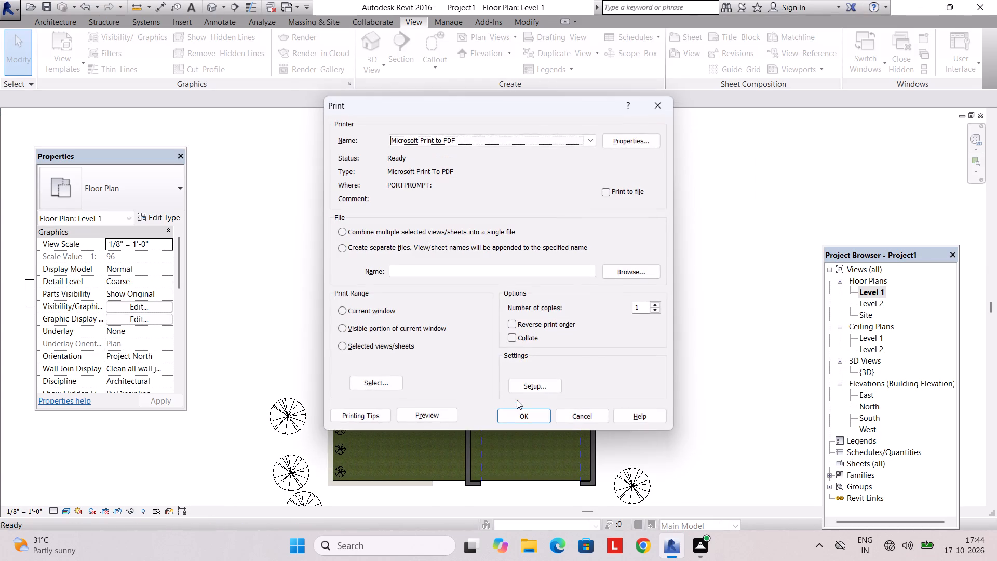
{"action": "left_click", "coordinate": [343, 304]}
{"action": "left_click", "coordinate": [340, 312]}
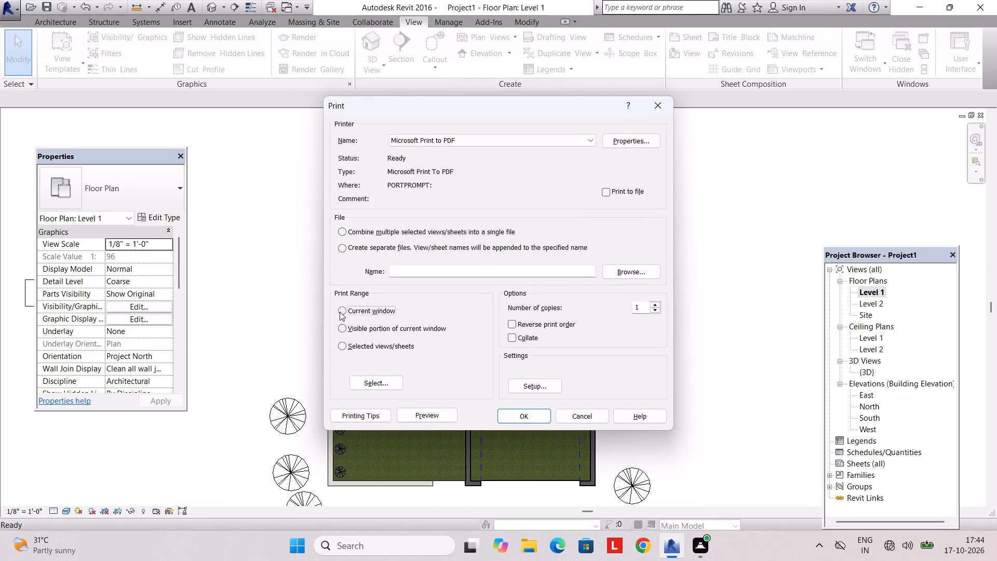
Configure the PDF printer for landscape orientation and A4 paper size.
{"action": "left_click", "coordinate": [640, 138]}
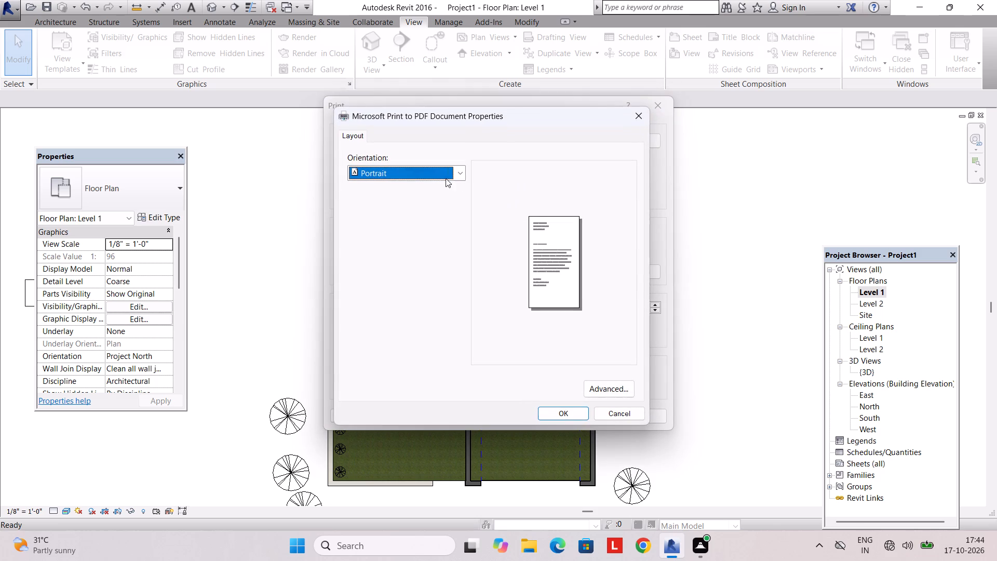
{"action": "left_click", "coordinate": [563, 415]}
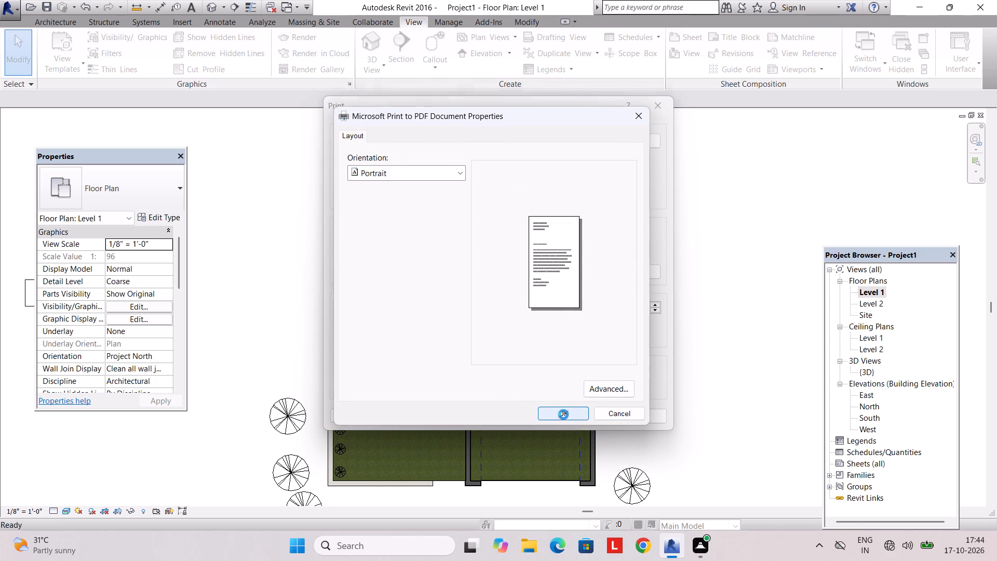
{"action": "left_click", "coordinate": [644, 143]}
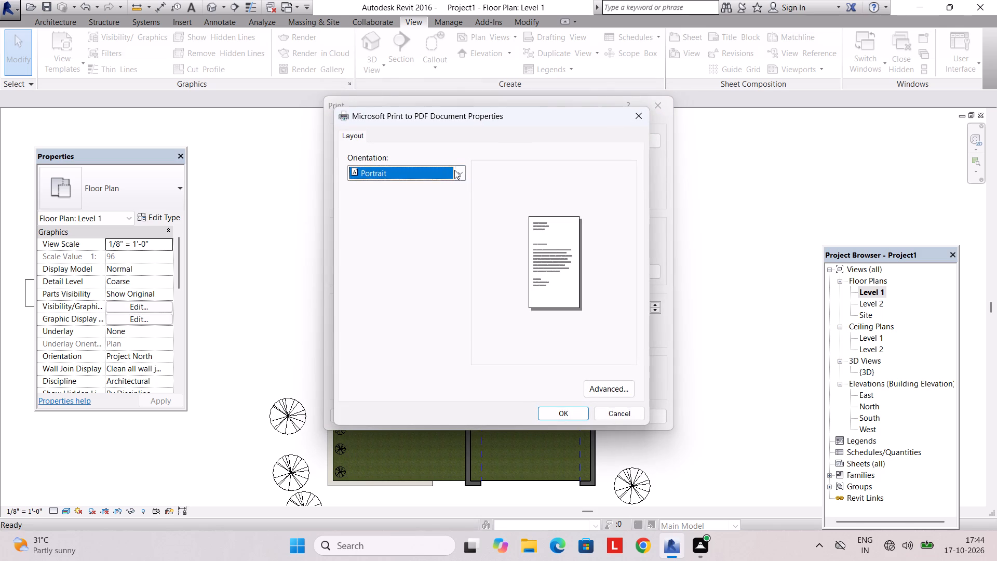
{"action": "left_click", "coordinate": [457, 170]}
{"action": "left_click", "coordinate": [424, 188]}
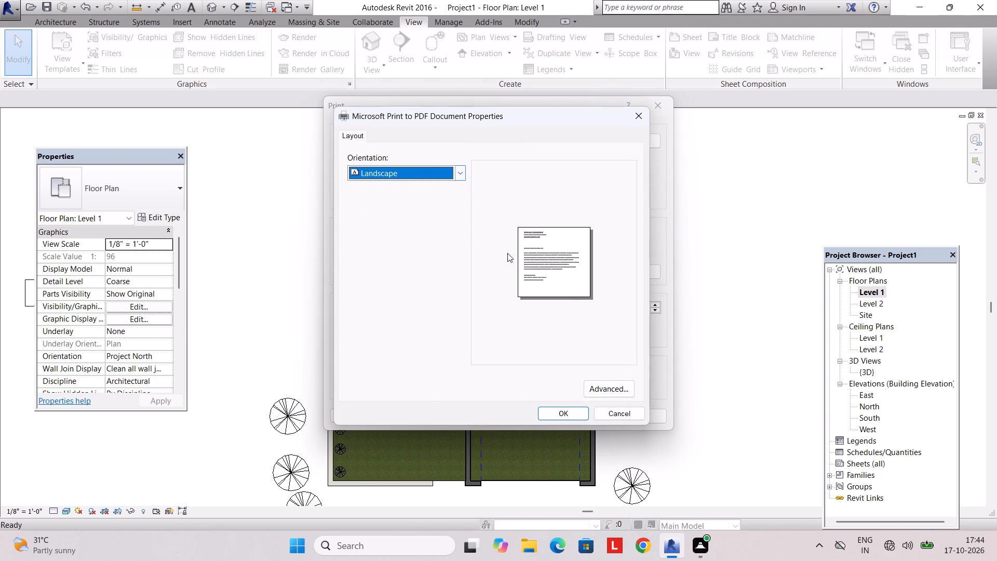
{"action": "left_click", "coordinate": [614, 383]}
{"action": "left_click", "coordinate": [517, 159]}
{"action": "scroll", "coordinate": [517, 247], "scroll_direction": "up", "scroll_amount": 8}
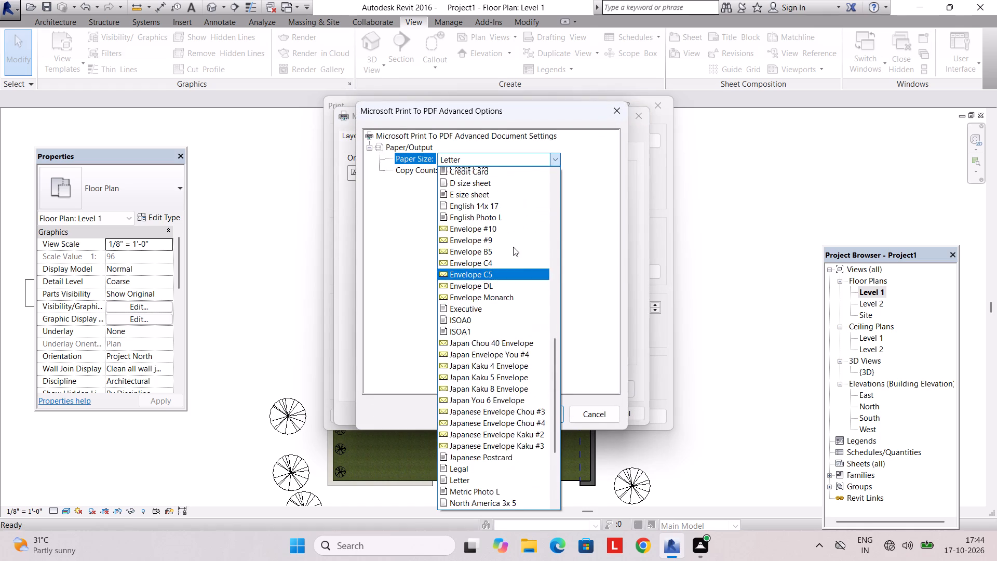
{"action": "scroll", "coordinate": [485, 258], "scroll_direction": "up", "scroll_amount": 3}
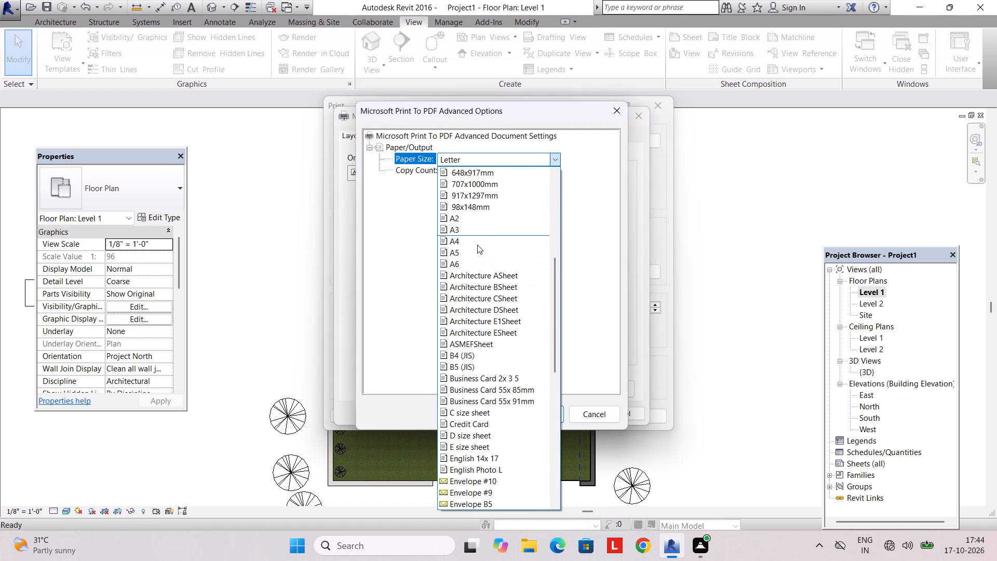
{"action": "left_click", "coordinate": [477, 245]}
{"action": "left_click", "coordinate": [522, 417]}
{"action": "left_click", "coordinate": [554, 411]}
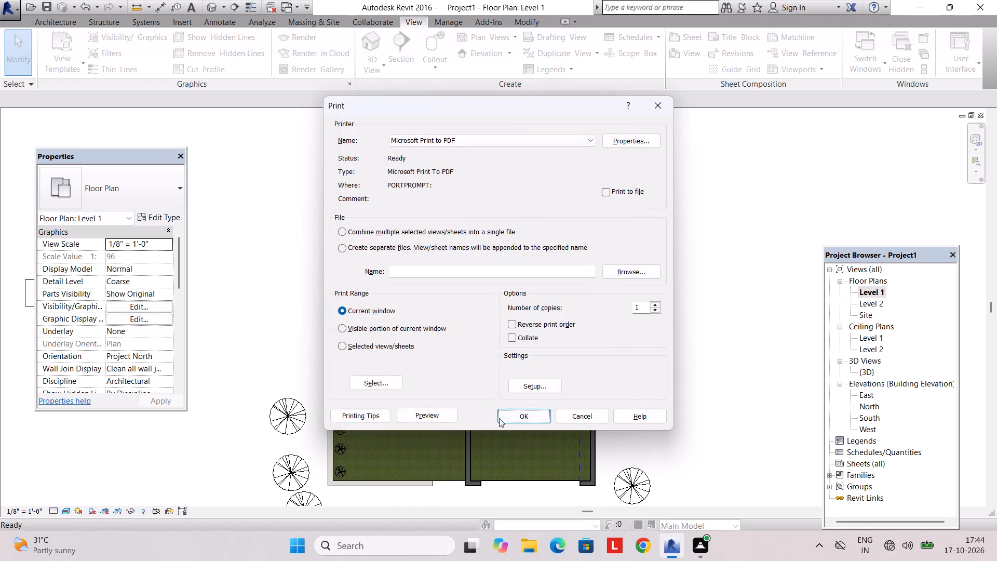
Print the floor plan and save the PDF as "3BHK USA HOUSE PLAN PDF" in the FUJI REVIT folder.
{"action": "left_click", "coordinate": [536, 419]}
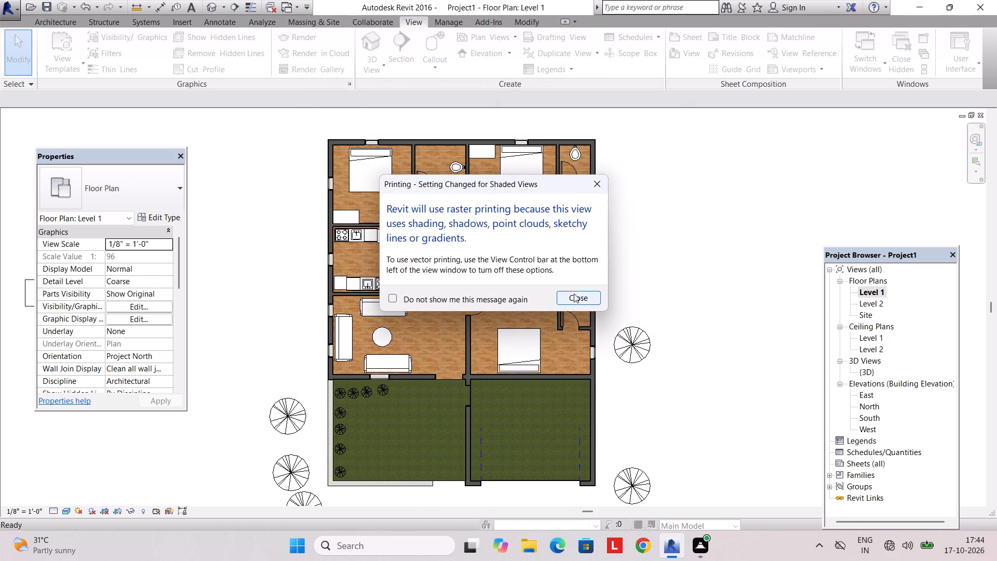
{"action": "left_click", "coordinate": [576, 292]}
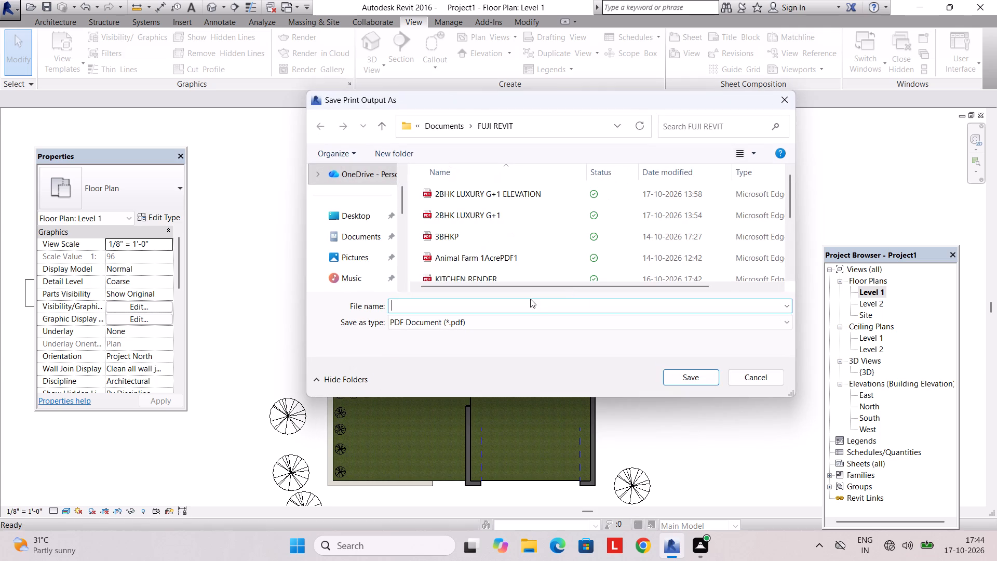
{"action": "type", "text": "3BHK"}
{"action": "key", "text": "space"}
{"action": "type", "text": "USA"}
{"action": "key", "text": "space"}
{"action": "type", "text": "HOUSE PLAN PDF"}
{"action": "key", "text": "Return"}
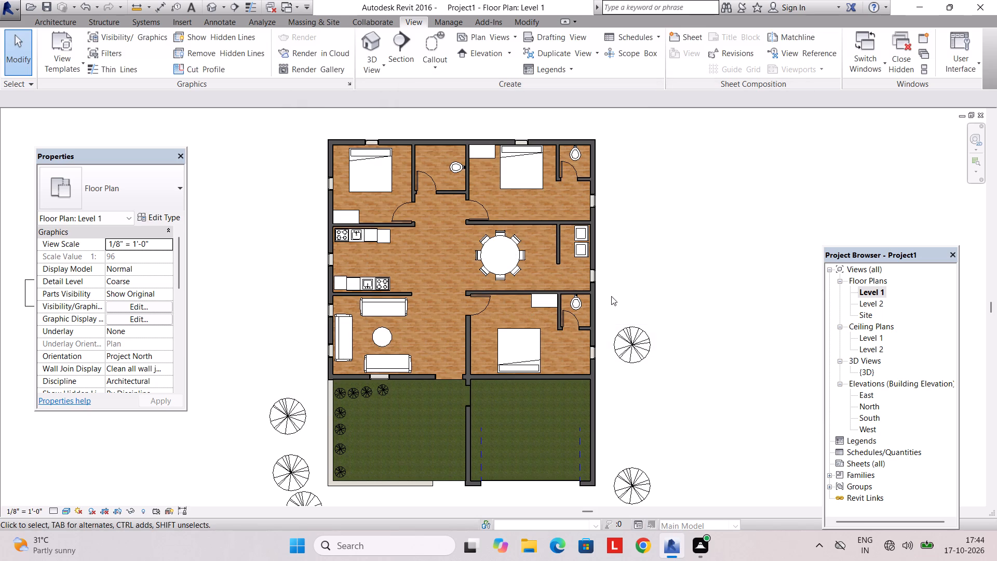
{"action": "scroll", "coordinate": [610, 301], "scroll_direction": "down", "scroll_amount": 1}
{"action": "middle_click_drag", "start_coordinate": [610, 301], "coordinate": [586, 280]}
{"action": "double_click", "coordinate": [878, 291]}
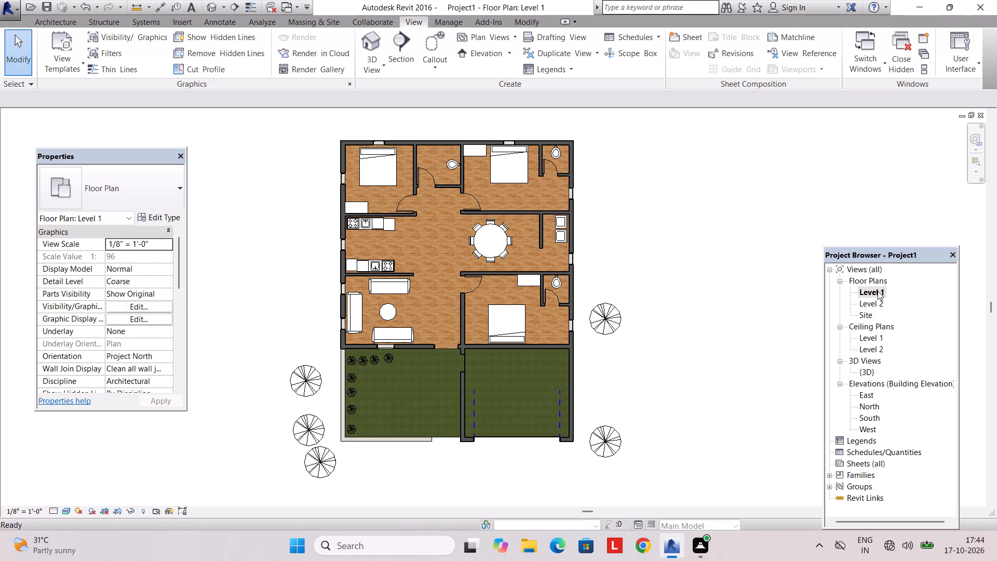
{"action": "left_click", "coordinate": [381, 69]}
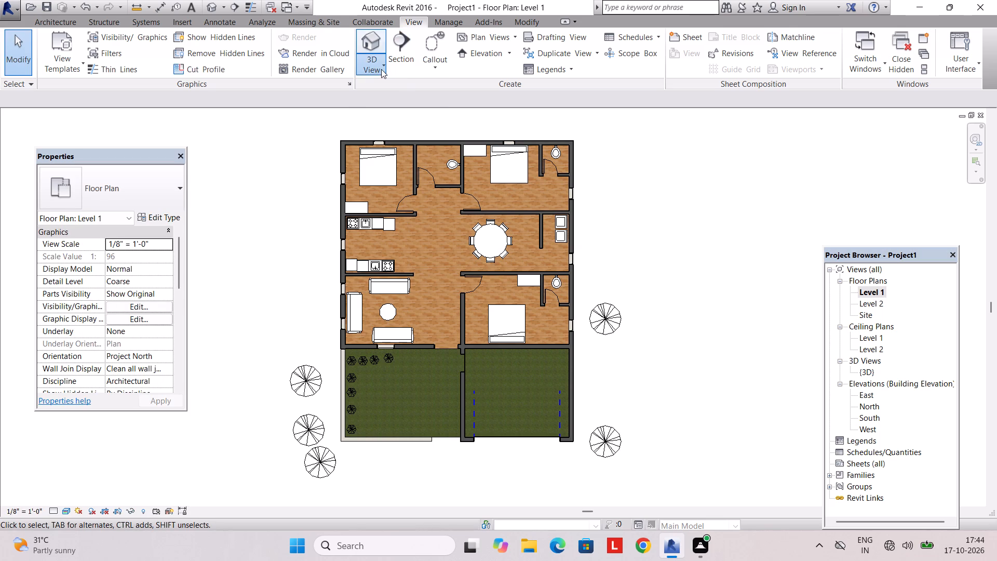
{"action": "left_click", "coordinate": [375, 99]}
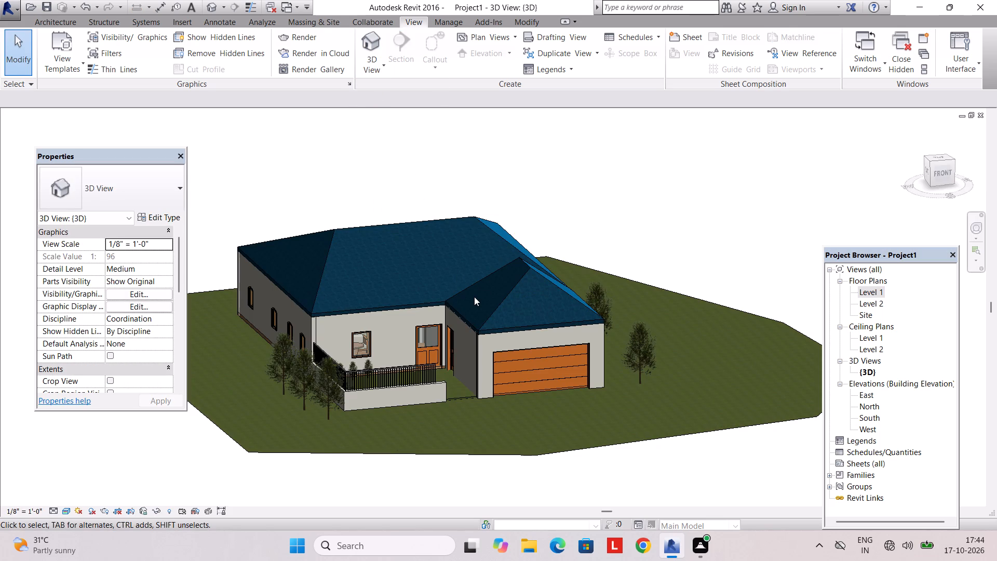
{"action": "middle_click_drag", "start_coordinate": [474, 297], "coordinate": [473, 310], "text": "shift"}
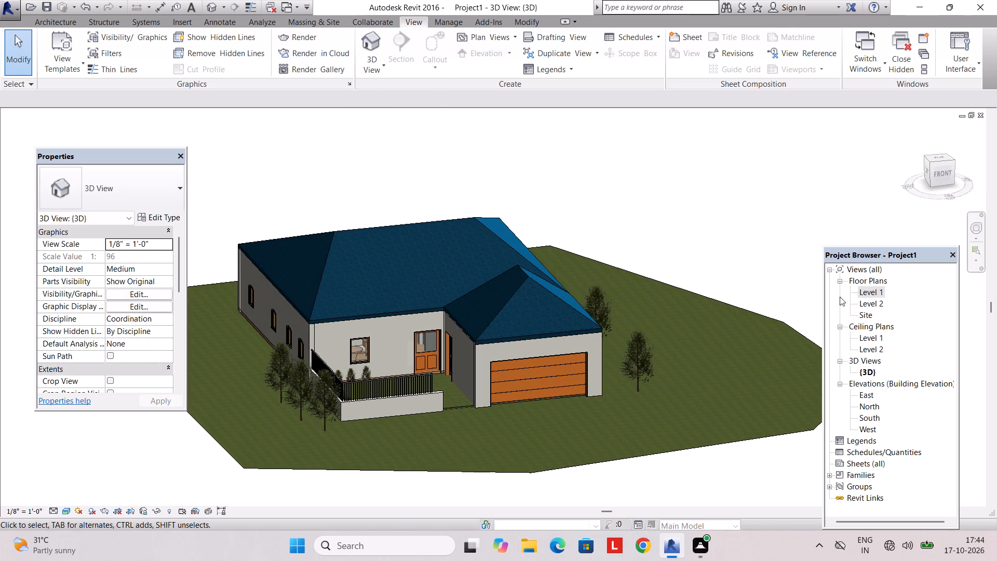
In the Level 1 floor plan, place a perspective camera south of the house, aimed north through it to just beyond the rear wall.
{"action": "double_click", "coordinate": [864, 294]}
{"action": "left_click", "coordinate": [372, 68]}
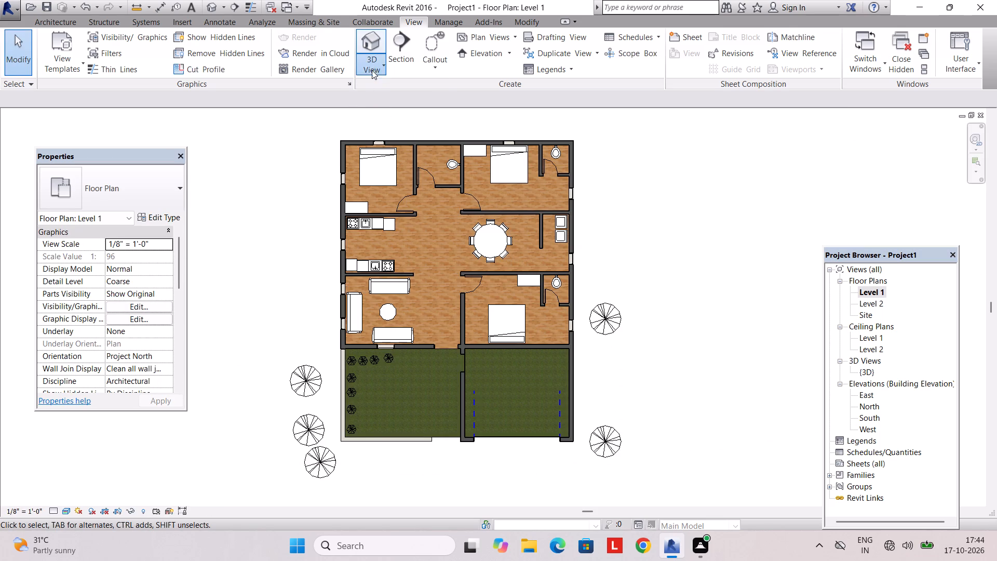
{"action": "left_click", "coordinate": [389, 118]}
{"action": "scroll", "coordinate": [465, 260], "scroll_direction": "down", "scroll_amount": 3}
{"action": "middle_click_drag", "start_coordinate": [468, 278], "coordinate": [463, 225]}
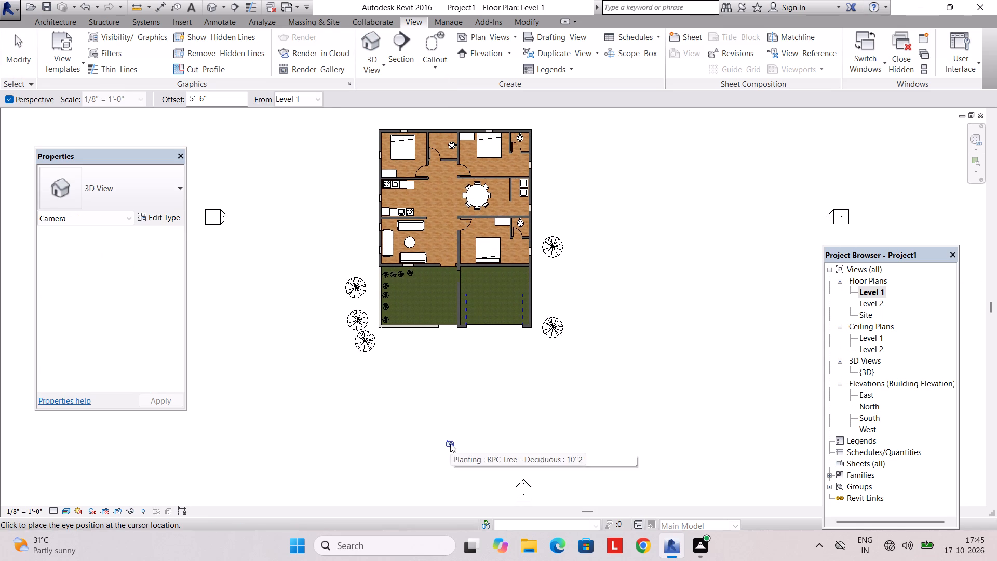
{"action": "left_click", "coordinate": [450, 445]}
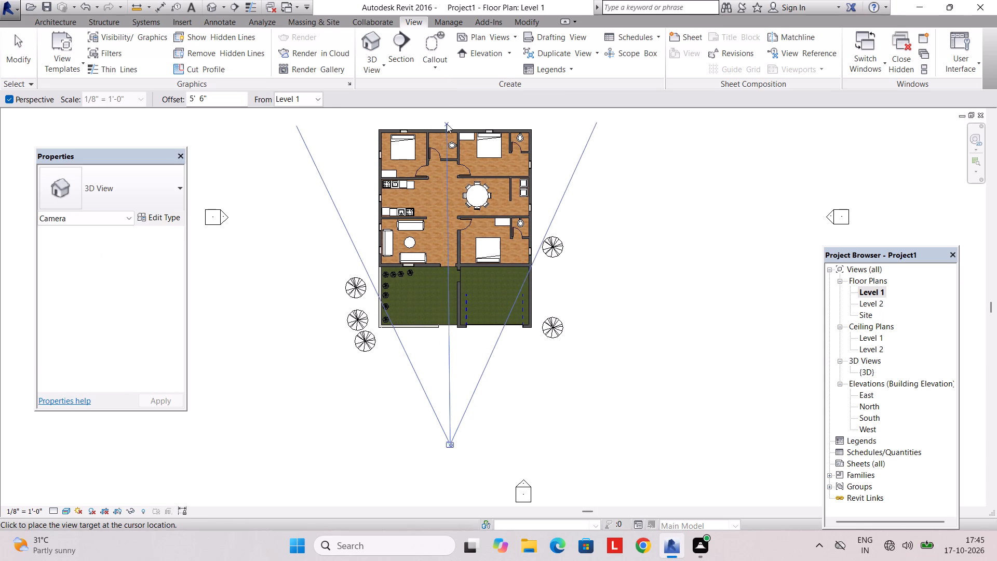
{"action": "left_click", "coordinate": [449, 122]}
Adjust the camera view's crop region to frame the whole front facade and side trees, with more sky and little foreground.
{"action": "scroll", "coordinate": [500, 325], "scroll_direction": "down", "scroll_amount": 8}
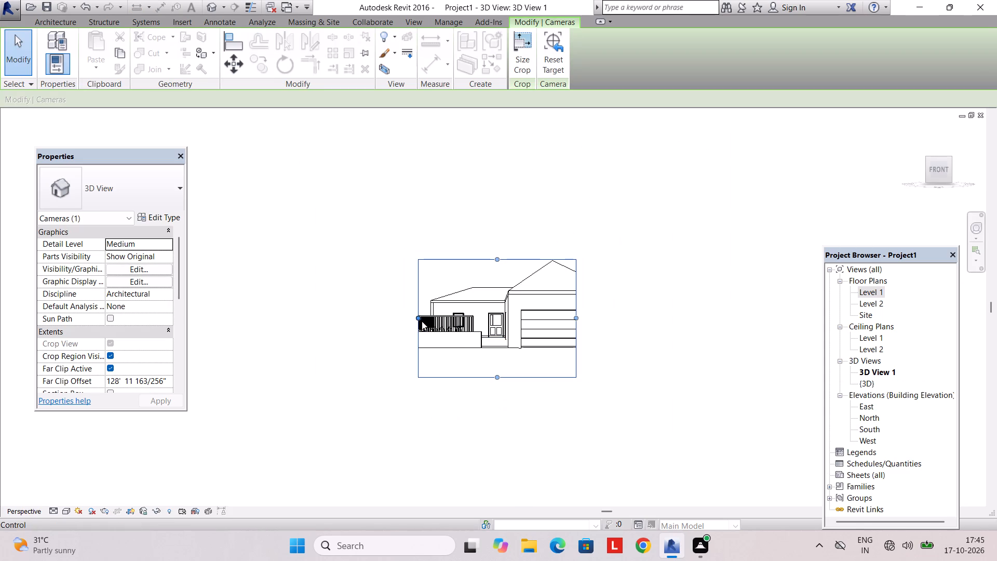
{"action": "left_click_drag", "start_coordinate": [414, 318], "coordinate": [351, 328]}
{"action": "left_click_drag", "start_coordinate": [576, 318], "coordinate": [612, 323]}
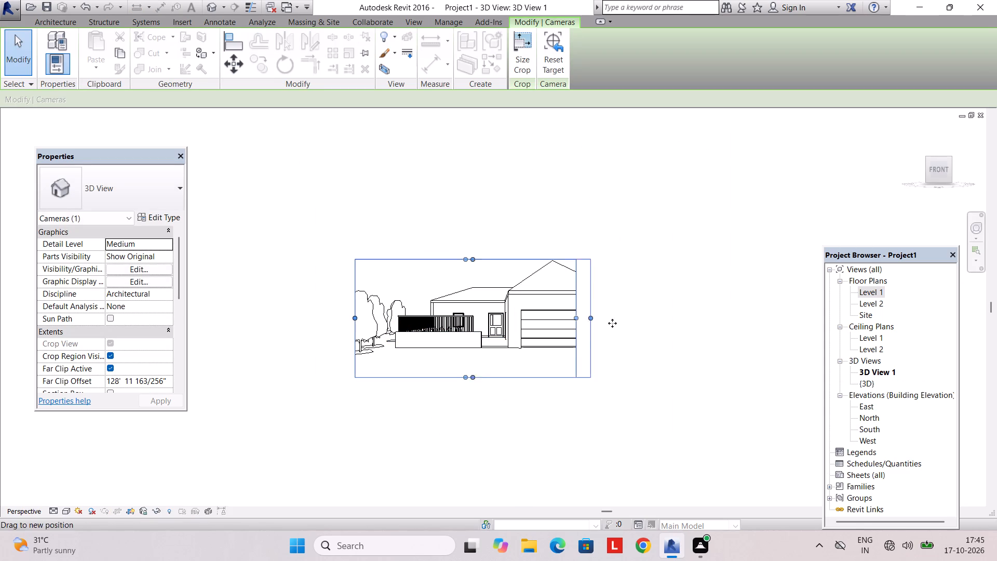
{"action": "left_click_drag", "start_coordinate": [612, 323], "coordinate": [658, 323]}
{"action": "left_click_drag", "start_coordinate": [506, 376], "coordinate": [507, 430]}
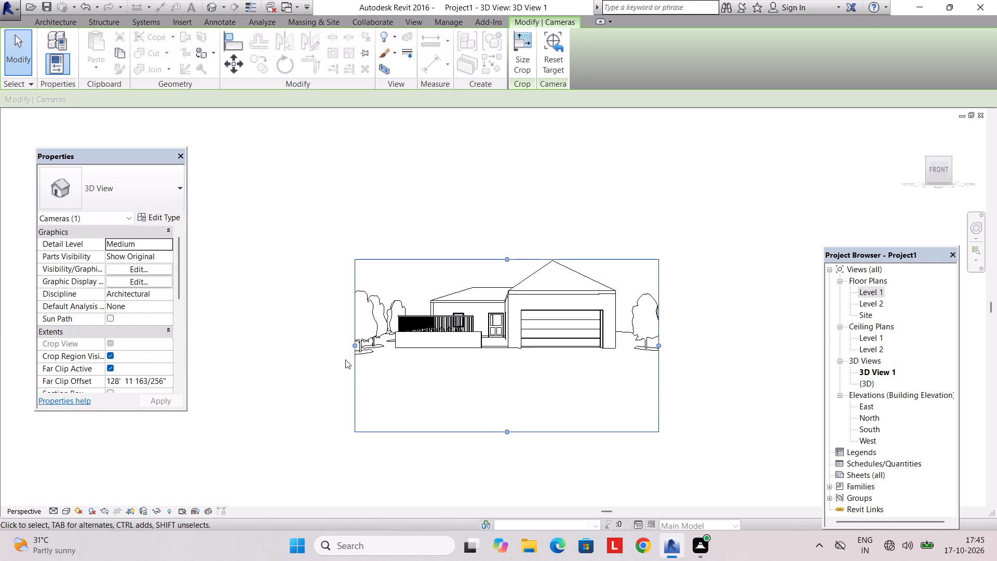
{"action": "left_click_drag", "start_coordinate": [355, 344], "coordinate": [316, 347]}
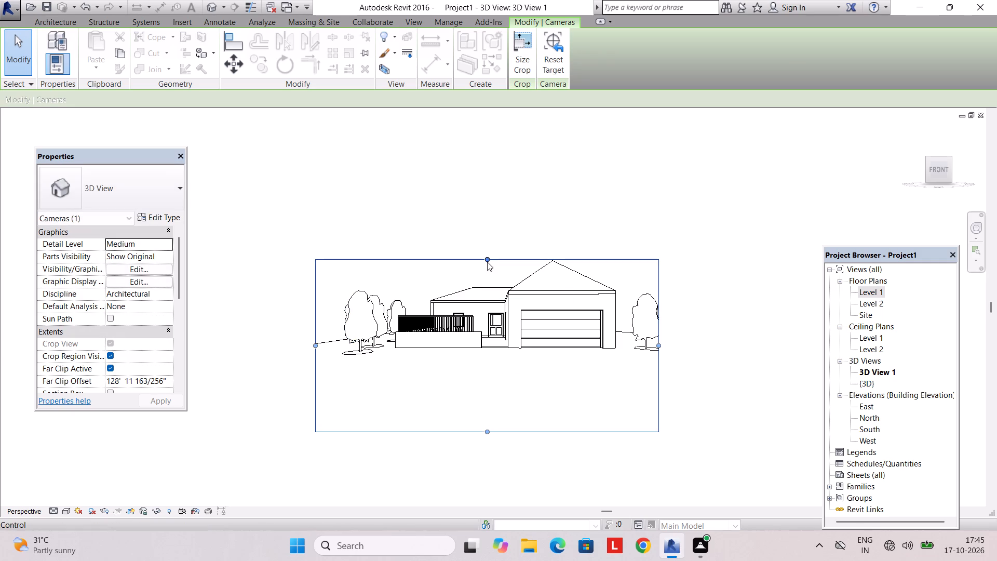
{"action": "left_click_drag", "start_coordinate": [487, 257], "coordinate": [484, 225]}
{"action": "left_click_drag", "start_coordinate": [488, 434], "coordinate": [492, 372]}
Render the front camera view at Medium quality, 150 DPI printer resolution and the Exterior: Sun only lighting scheme.
{"action": "scroll", "coordinate": [455, 342], "scroll_direction": "up", "scroll_amount": 4}
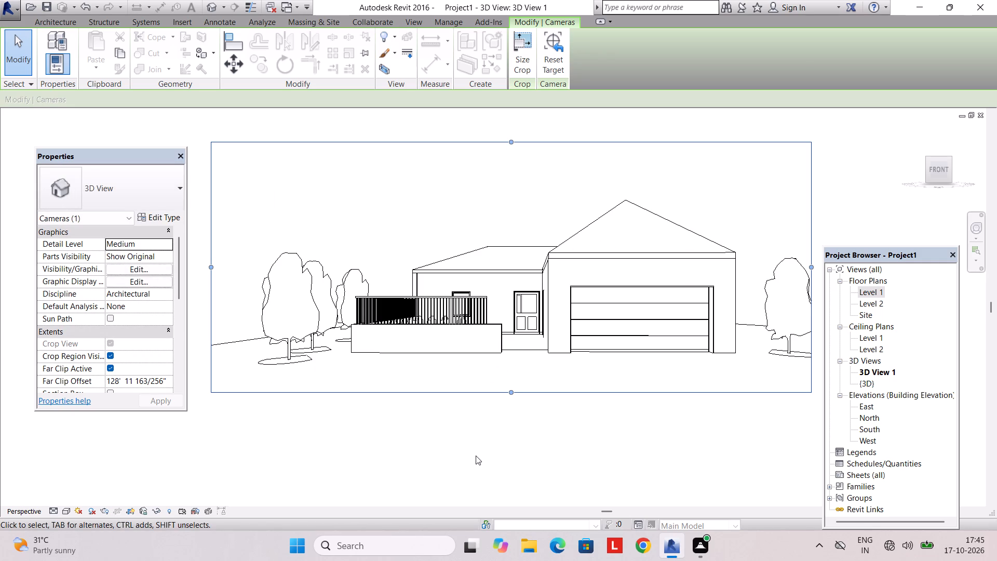
{"action": "type", "text": "RR"}
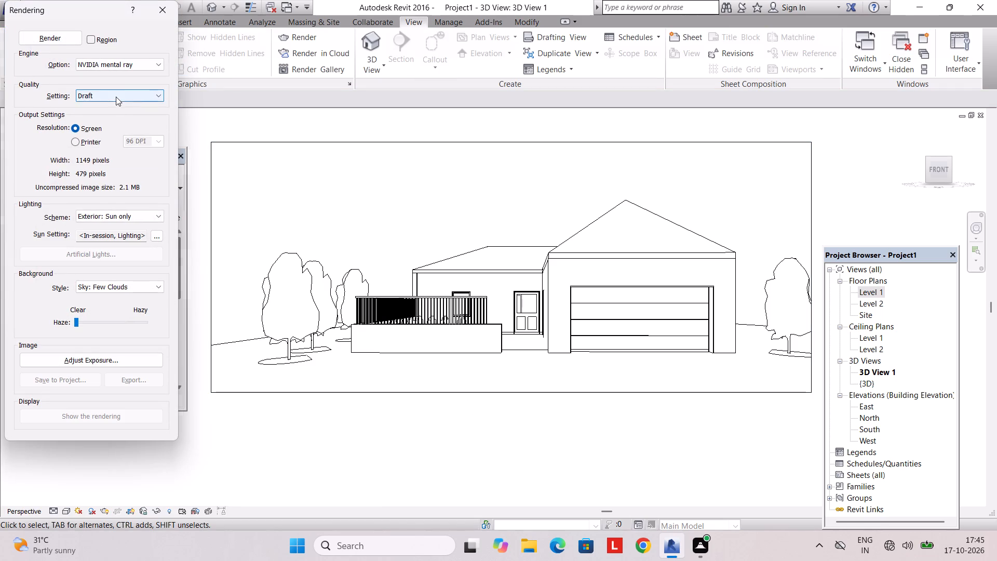
{"action": "left_click", "coordinate": [116, 97]}
{"action": "left_click", "coordinate": [110, 125]}
{"action": "left_click", "coordinate": [96, 138]}
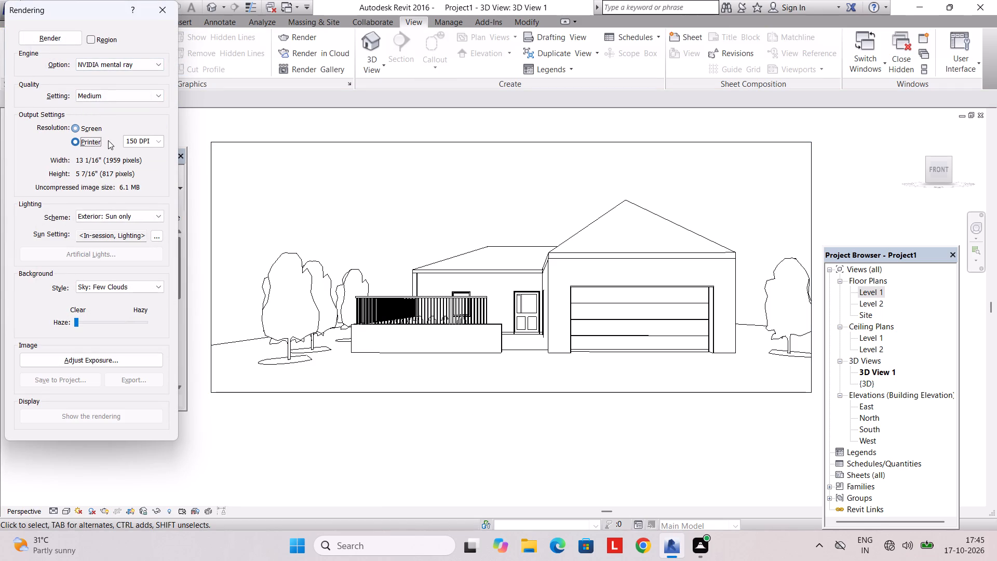
{"action": "left_click", "coordinate": [147, 213]}
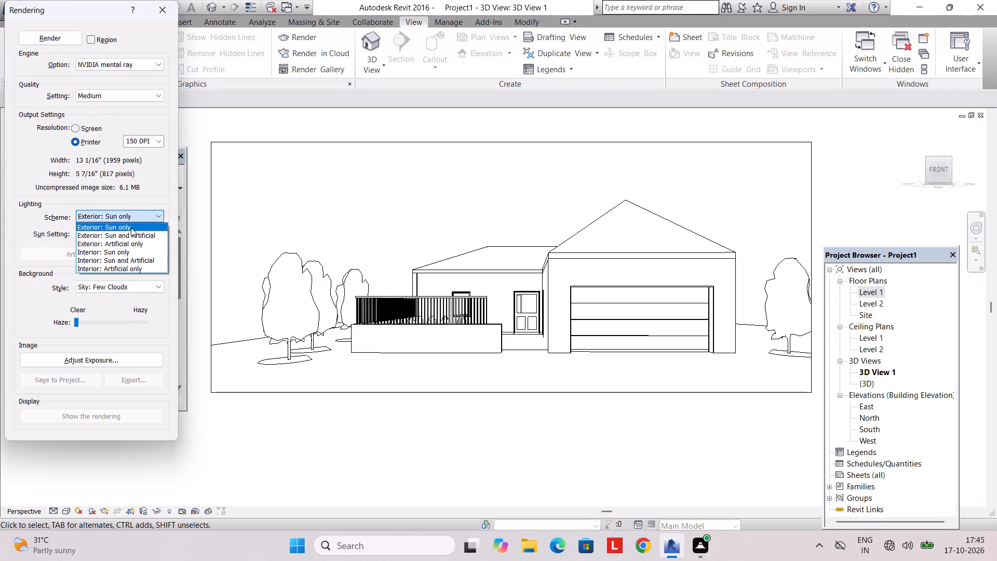
{"action": "left_click", "coordinate": [131, 228]}
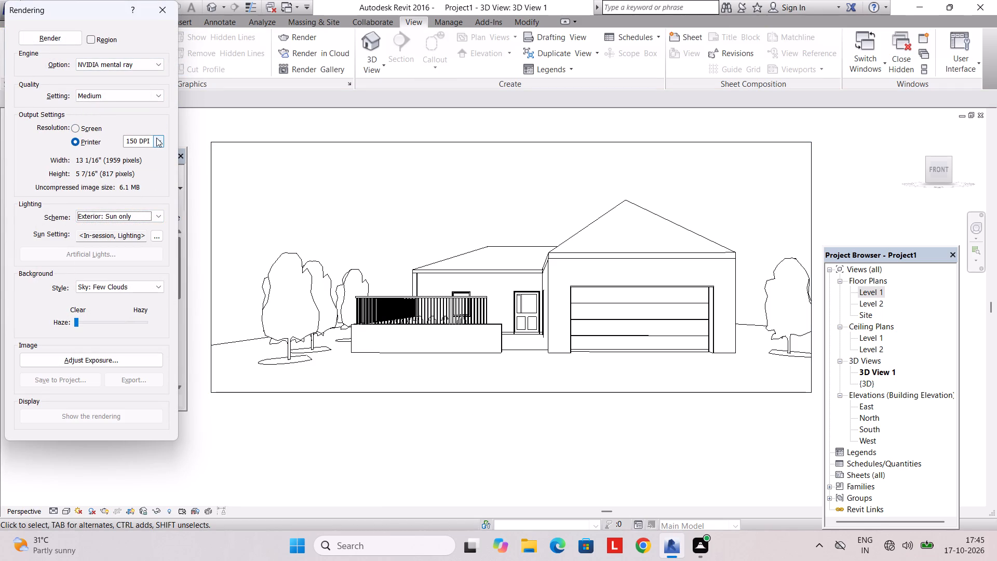
{"action": "left_click", "coordinate": [156, 138]}
{"action": "left_click", "coordinate": [153, 171]}
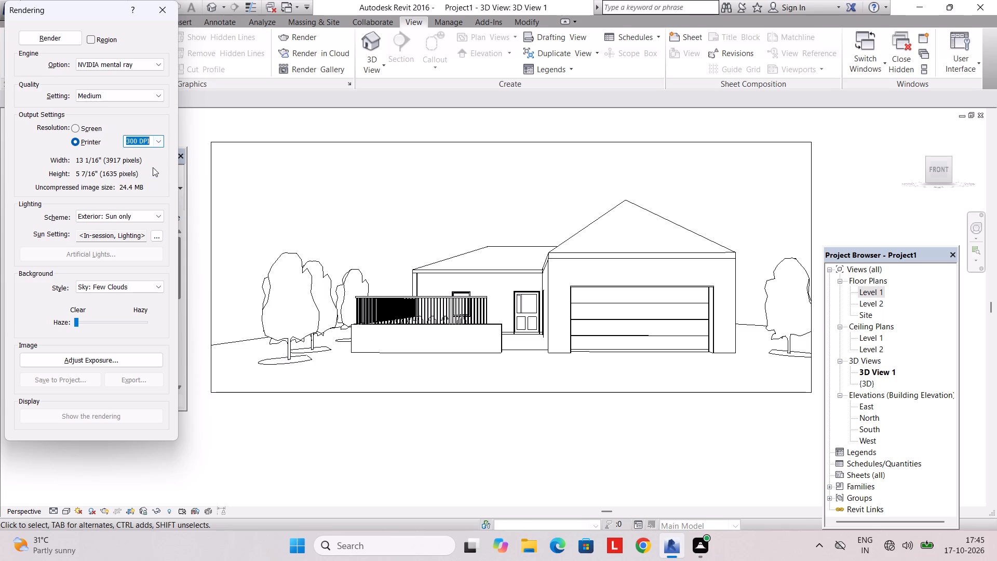
{"action": "left_click", "coordinate": [156, 135]}
{"action": "left_click", "coordinate": [155, 158]}
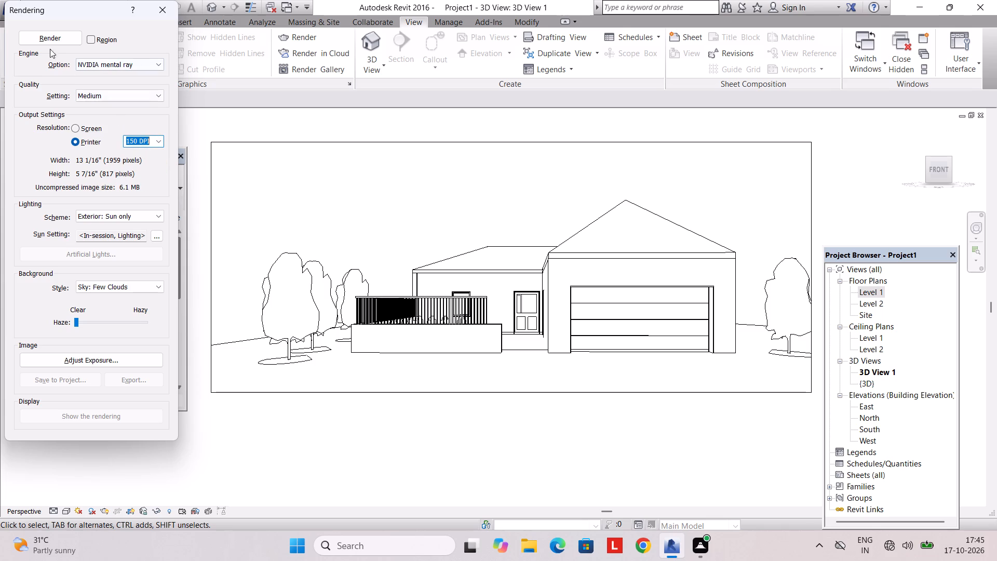
{"action": "left_click", "coordinate": [50, 36]}
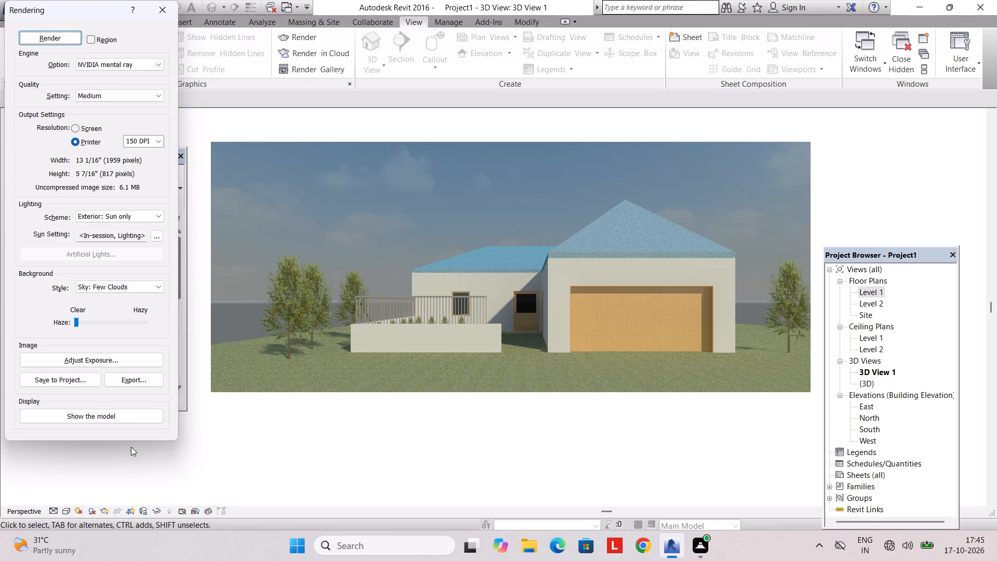
{"action": "left_click", "coordinate": [167, 8]}
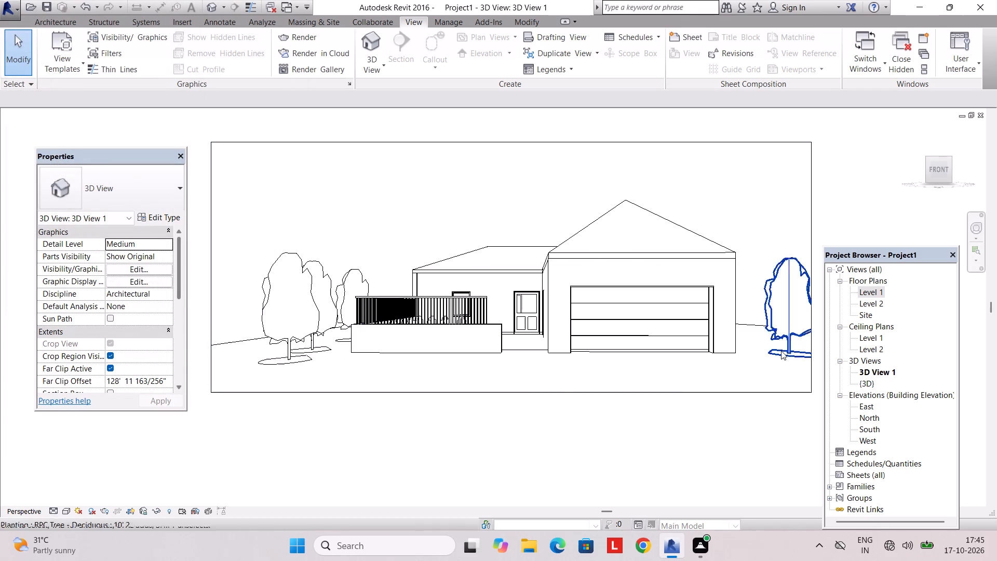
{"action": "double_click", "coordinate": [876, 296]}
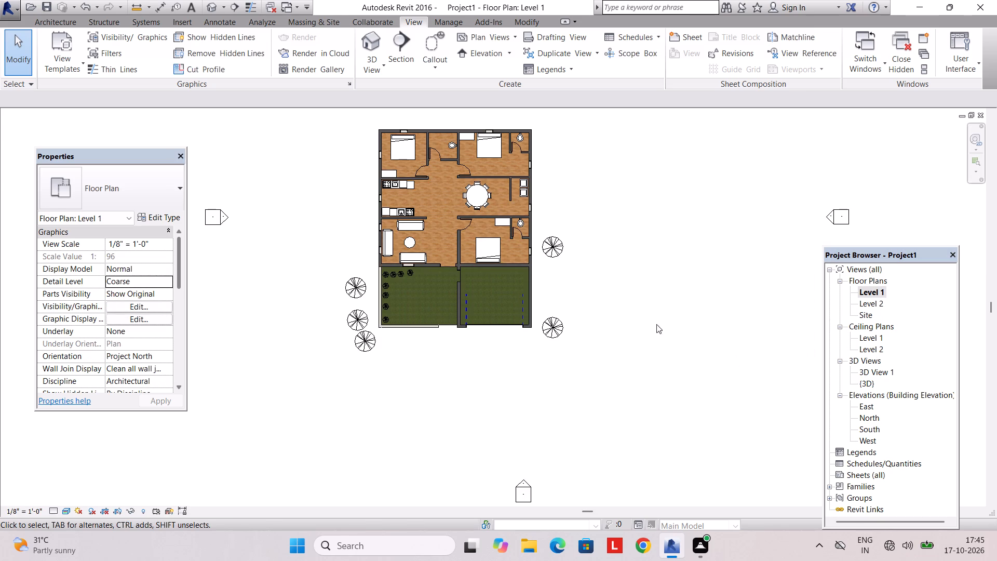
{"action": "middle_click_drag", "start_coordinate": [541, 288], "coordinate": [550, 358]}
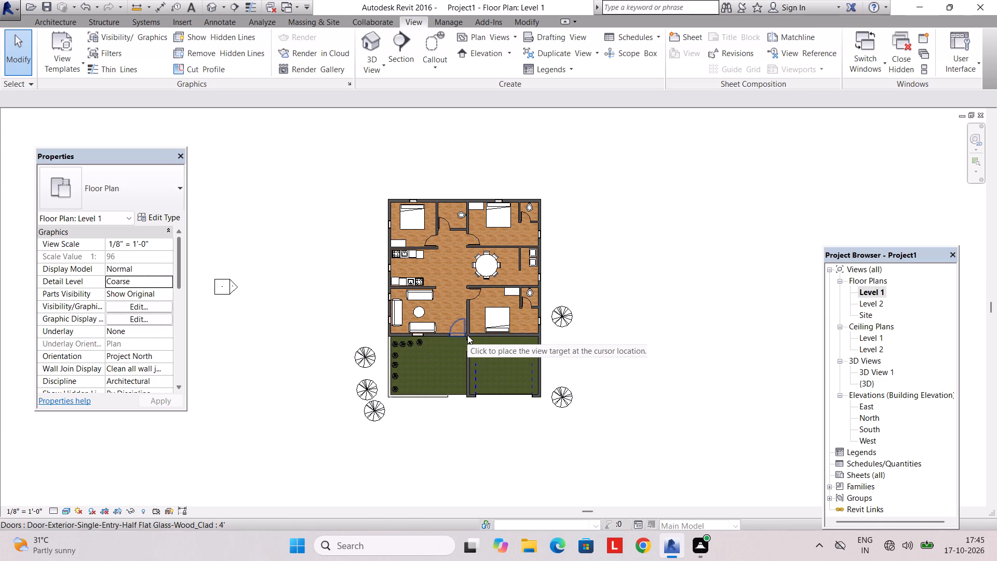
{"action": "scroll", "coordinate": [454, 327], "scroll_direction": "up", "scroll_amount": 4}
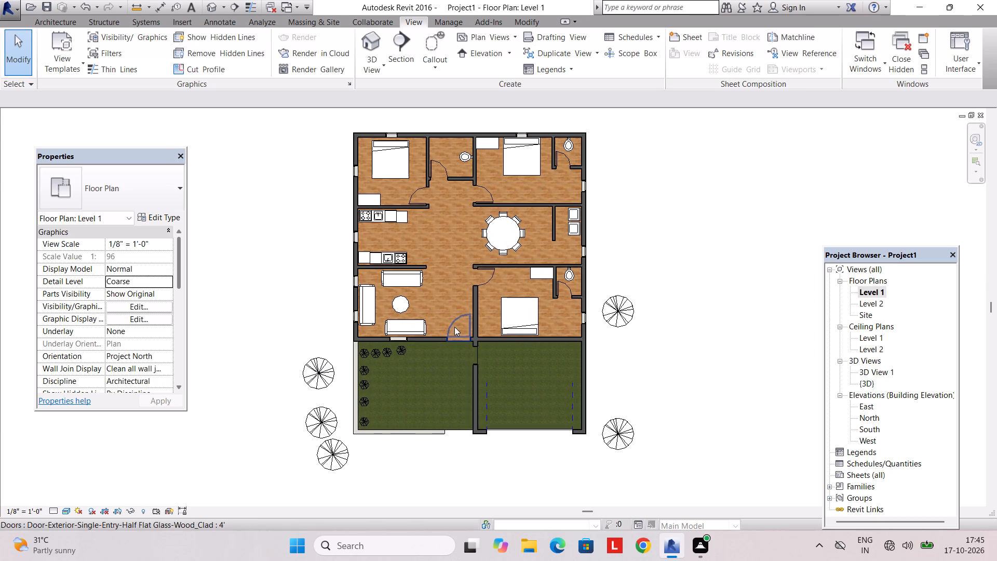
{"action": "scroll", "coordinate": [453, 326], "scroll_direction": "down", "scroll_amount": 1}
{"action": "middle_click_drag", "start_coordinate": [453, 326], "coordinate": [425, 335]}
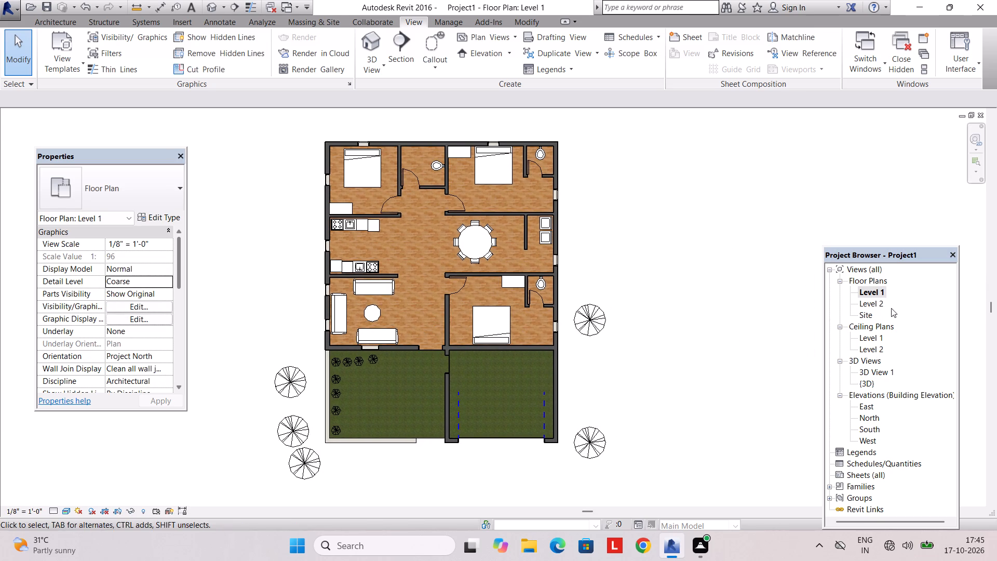
Open the default 3D view and frame the whole house from above, showing its front and west side.
{"action": "left_click", "coordinate": [362, 66]}
{"action": "left_click", "coordinate": [381, 95]}
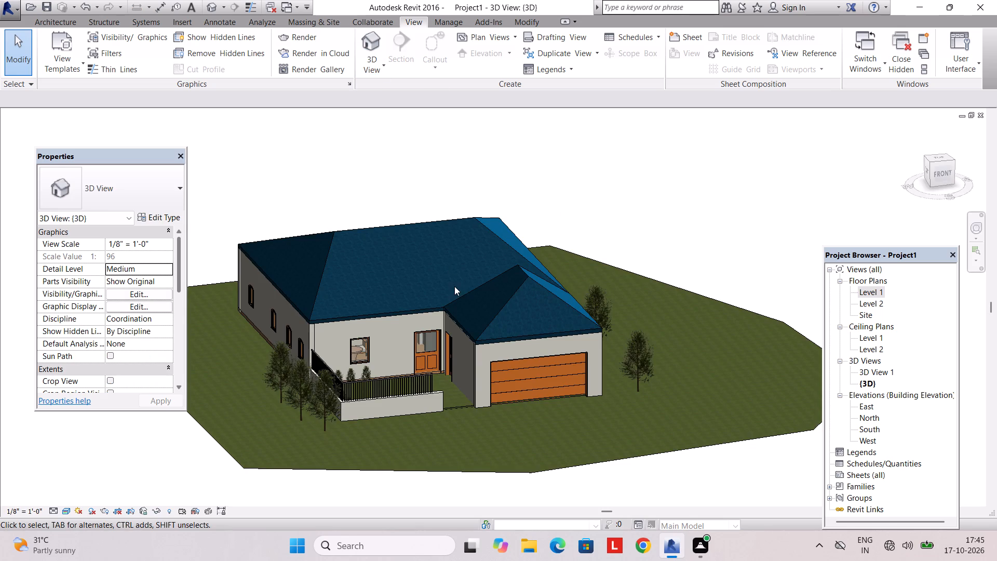
{"action": "middle_click_drag", "start_coordinate": [454, 286], "coordinate": [440, 310], "text": "shift"}
{"action": "middle_click_drag", "start_coordinate": [440, 310], "coordinate": [465, 358]}
{"action": "scroll", "coordinate": [463, 347], "scroll_direction": "up", "scroll_amount": 1}
{"action": "middle_click_drag", "start_coordinate": [461, 342], "coordinate": [487, 270]}
{"action": "middle_click_drag", "start_coordinate": [548, 305], "coordinate": [592, 299]}
{"action": "middle_click_drag", "start_coordinate": [592, 299], "coordinate": [574, 300], "text": "shift"}
Print the current 3D view to PDF and save it as "3BHK USA HOUSE PLAN PDF2" in the FUJI REVIT folder.
{"action": "key", "text": "ctrl+p"}
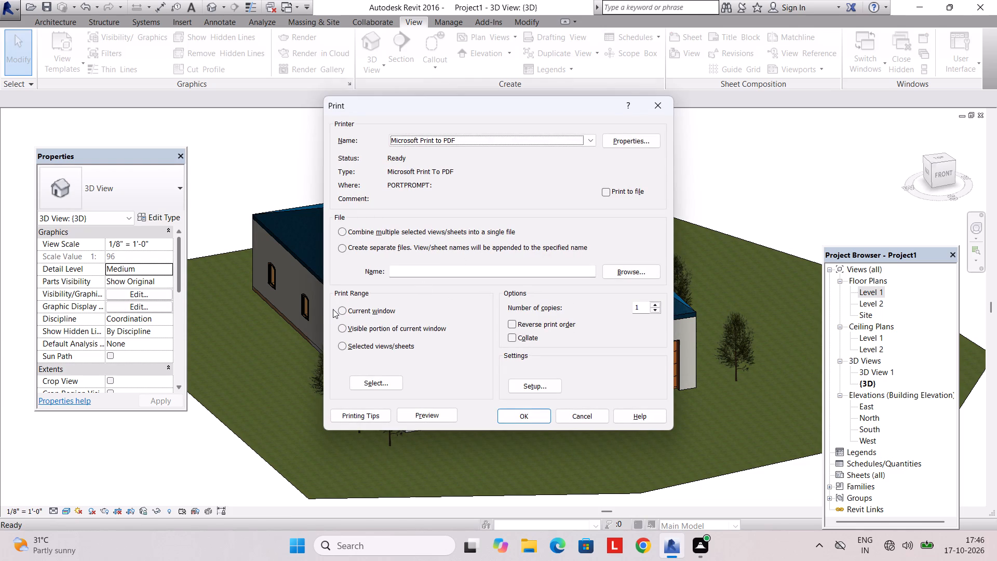
{"action": "left_click", "coordinate": [333, 309]}
{"action": "left_click", "coordinate": [356, 312]}
{"action": "left_click", "coordinate": [528, 421]}
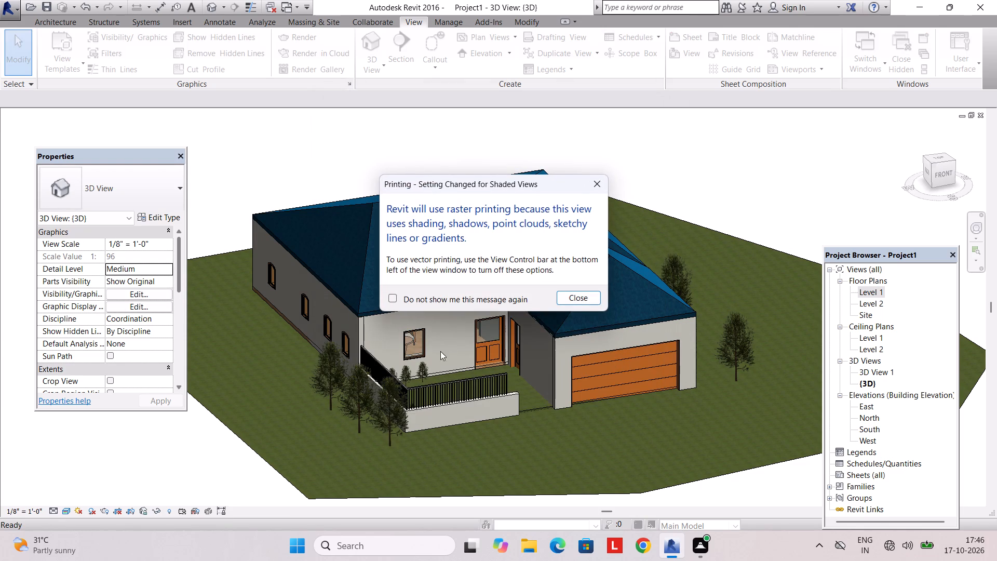
{"action": "left_click", "coordinate": [576, 302]}
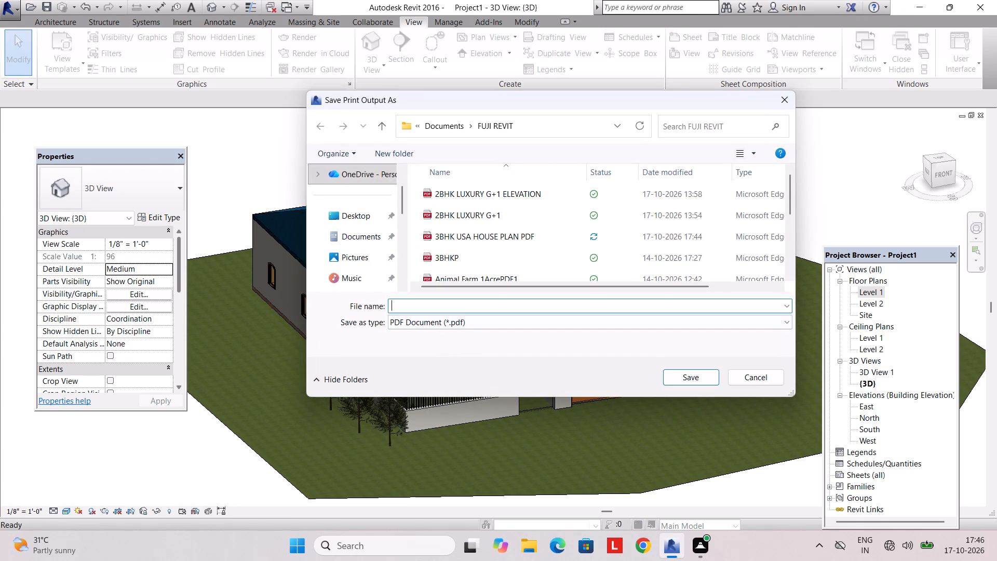
{"action": "type", "text": "3BHK"}
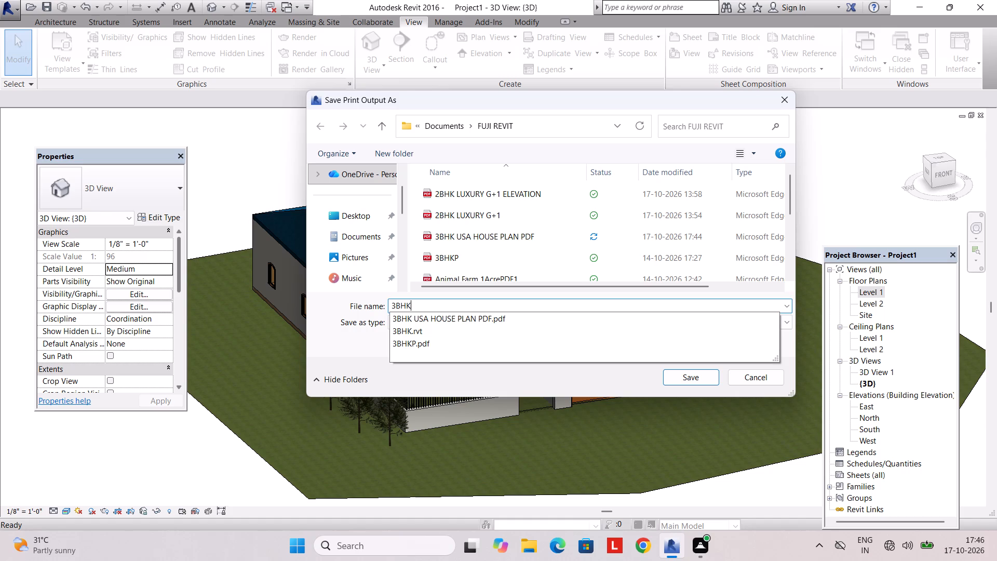
{"action": "left_click", "coordinate": [471, 318]}
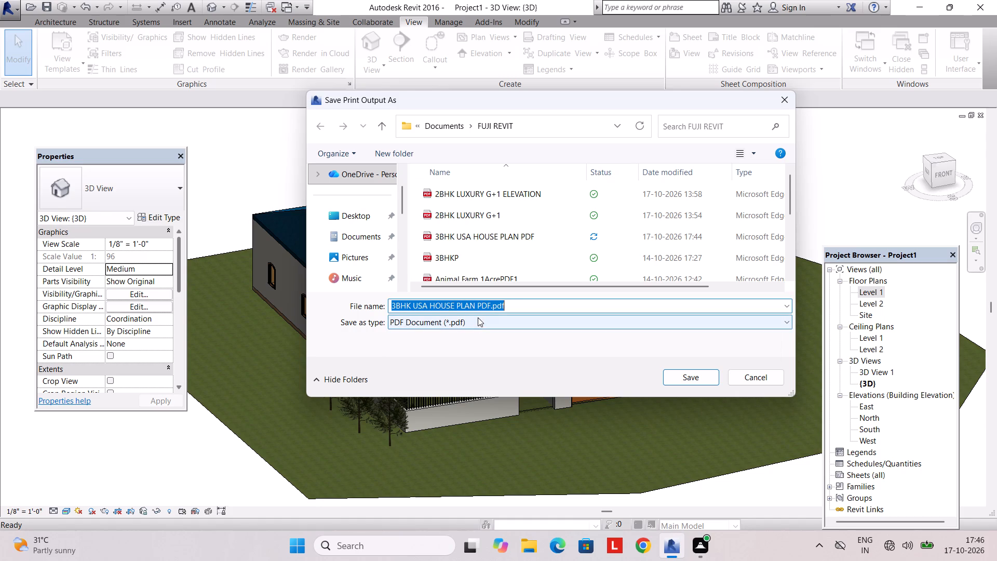
{"action": "left_click", "coordinate": [489, 299]}
{"action": "left_click", "coordinate": [492, 306]}
{"action": "scroll", "coordinate": [492, 305], "scroll_direction": "up", "scroll_amount": 3}
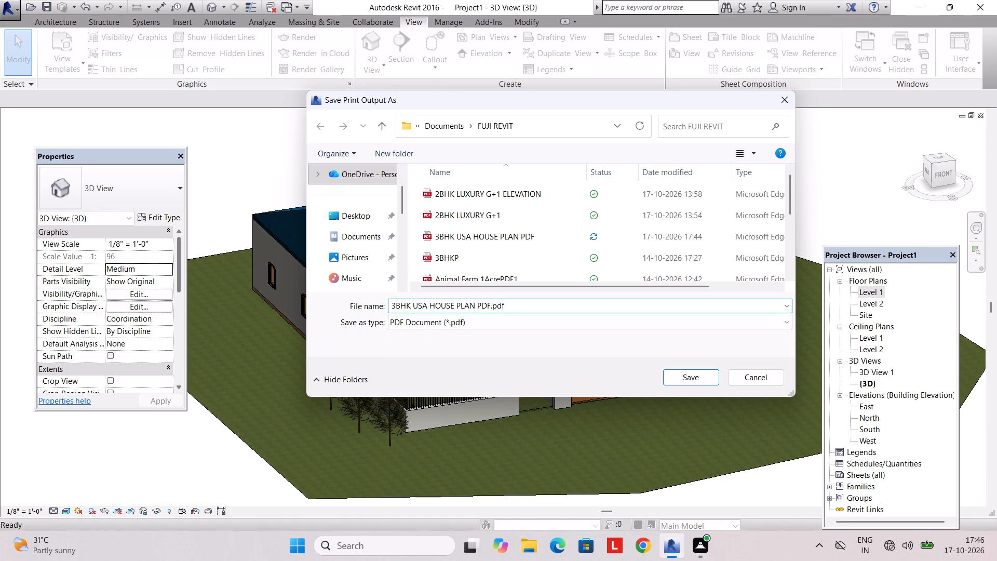
{"action": "left_click", "coordinate": [490, 303]}
{"action": "scroll", "coordinate": [504, 317], "scroll_direction": "up", "scroll_amount": 3}
{"action": "key", "text": "2"}
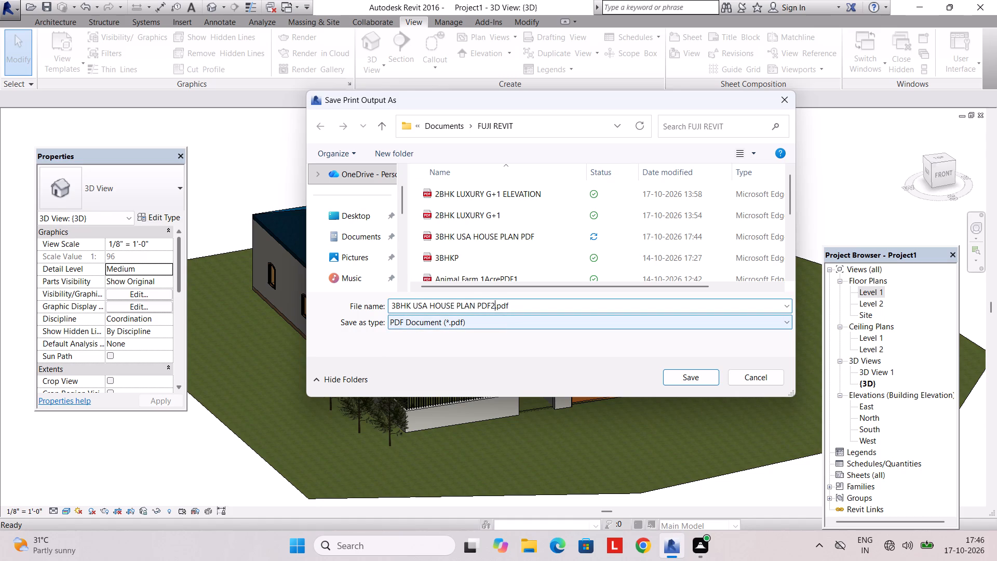
{"action": "left_click", "coordinate": [682, 378]}
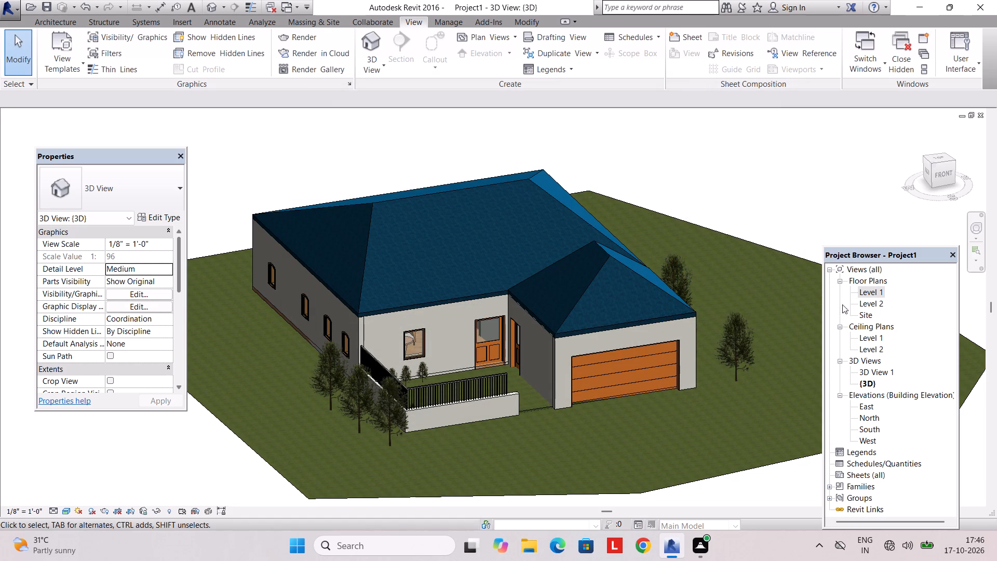
Return to the Level 1 floor plan and start saving the project in the FUJI REVIT folder under Documents.
{"action": "double_click", "coordinate": [866, 295]}
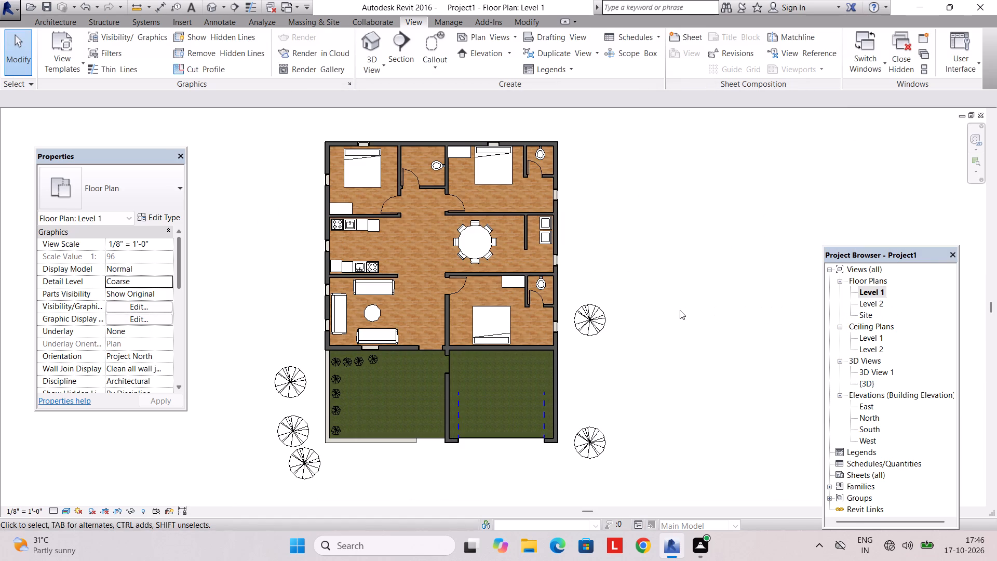
{"action": "key", "text": "ctrl+s"}
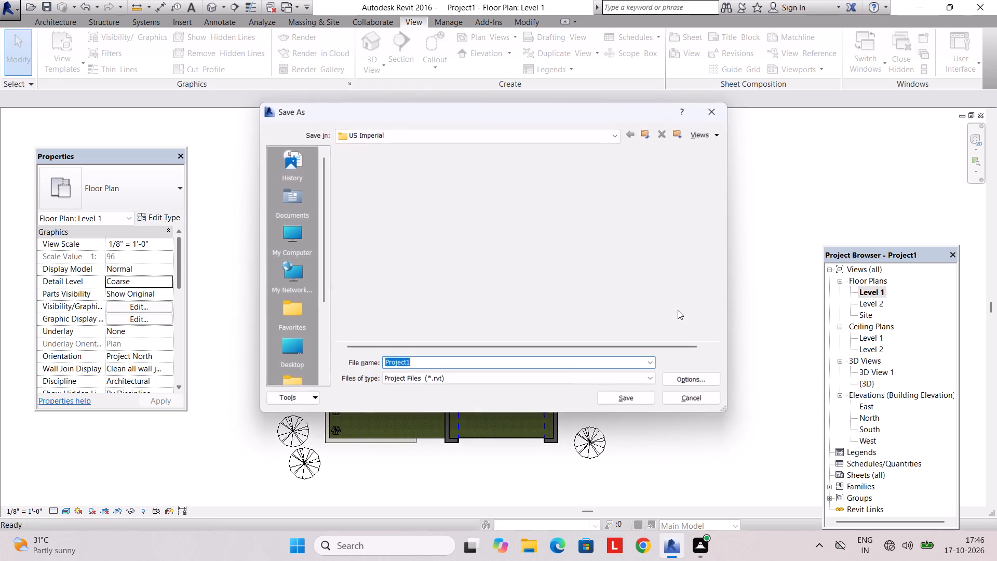
{"action": "double_click", "coordinate": [291, 207]}
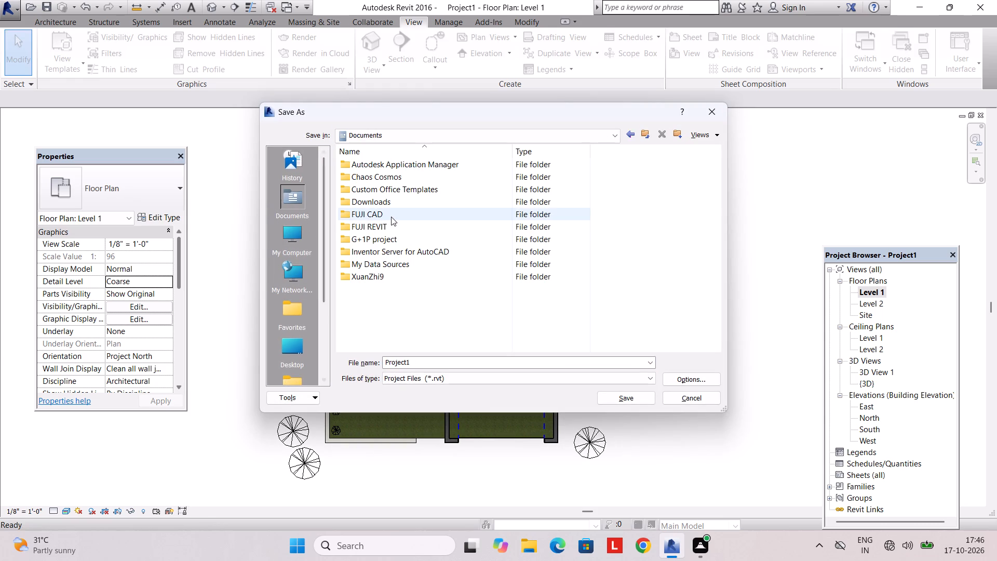